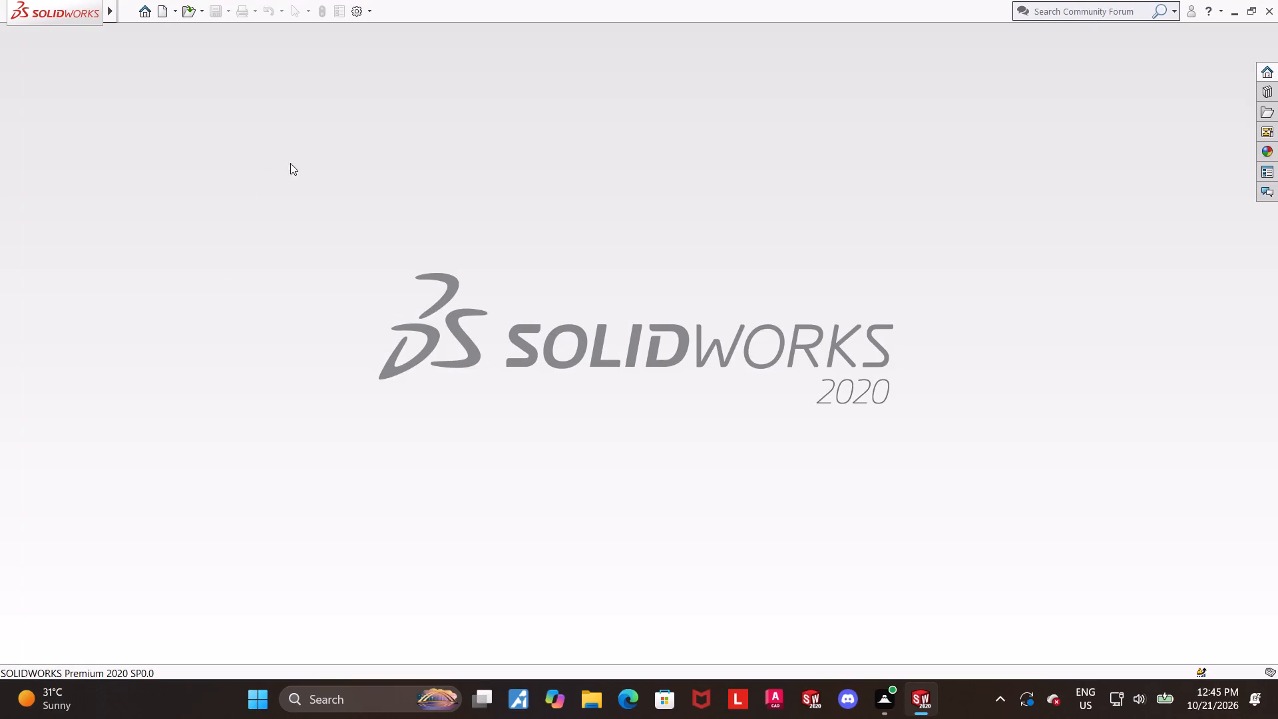
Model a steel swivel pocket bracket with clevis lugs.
Create a new part document.
{"action": "left_click", "coordinate": [161, 15]}
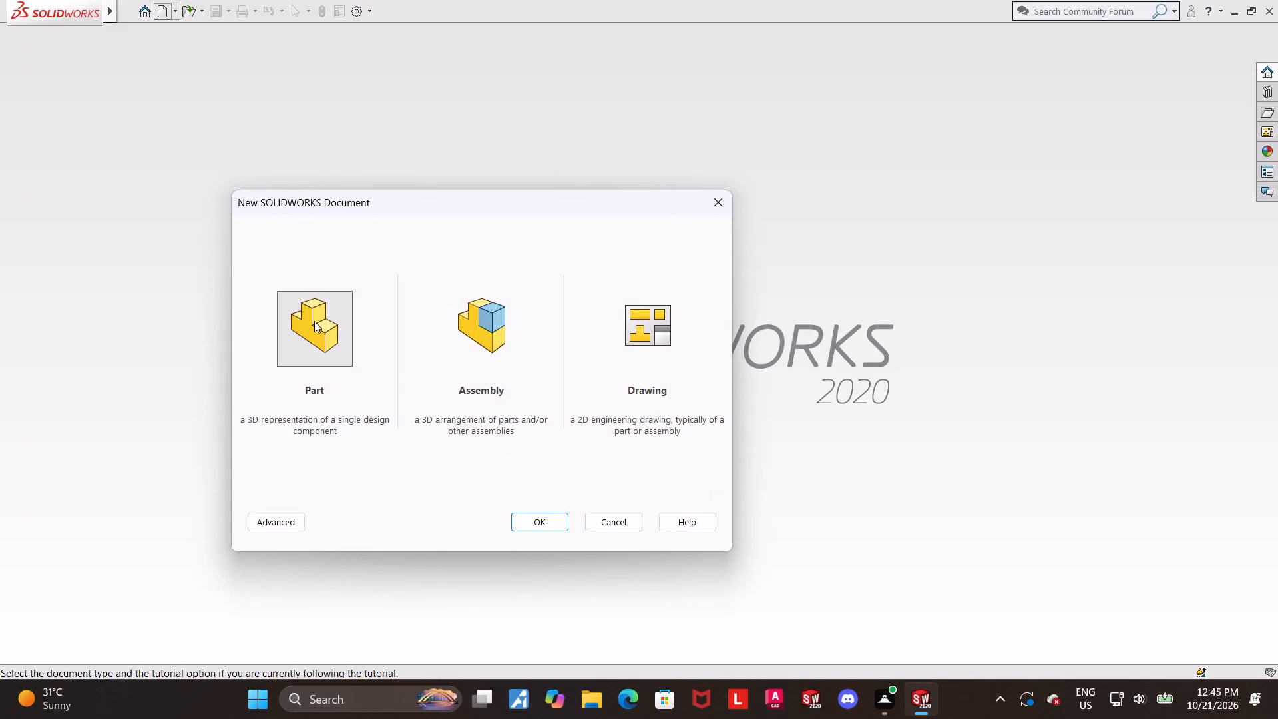
{"action": "left_click", "coordinate": [314, 321]}
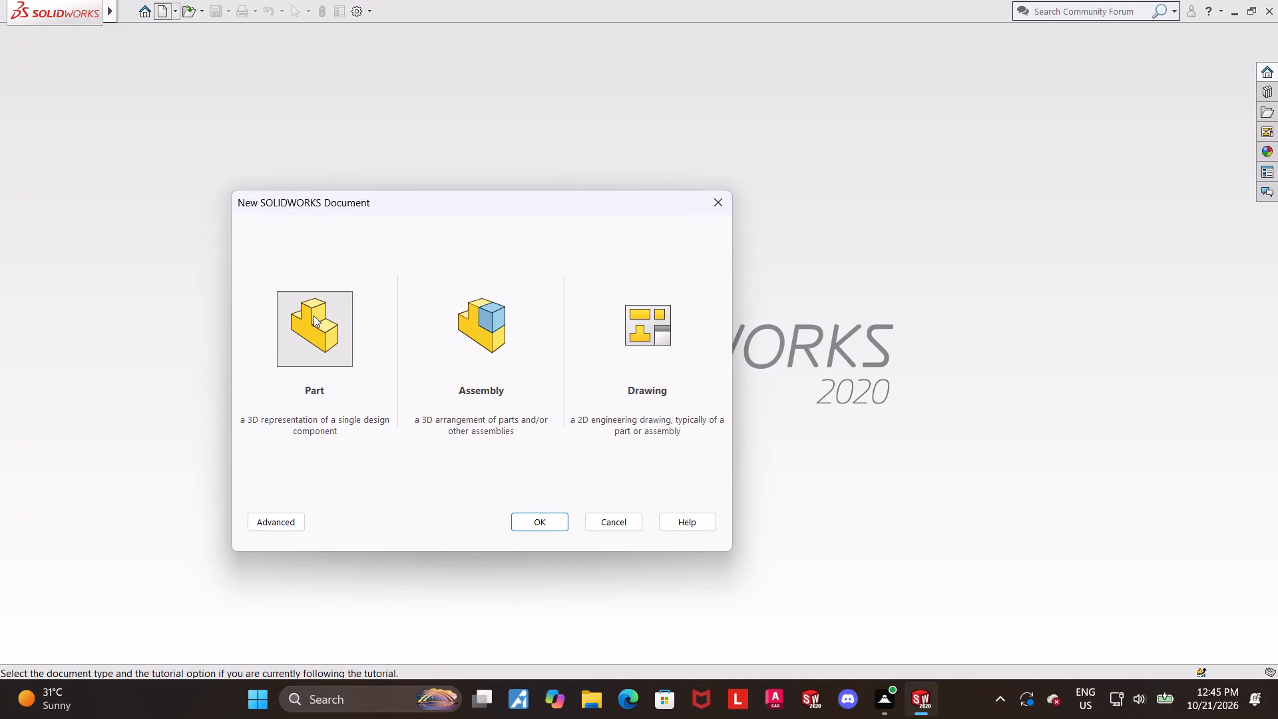
{"action": "double_click", "coordinate": [314, 316]}
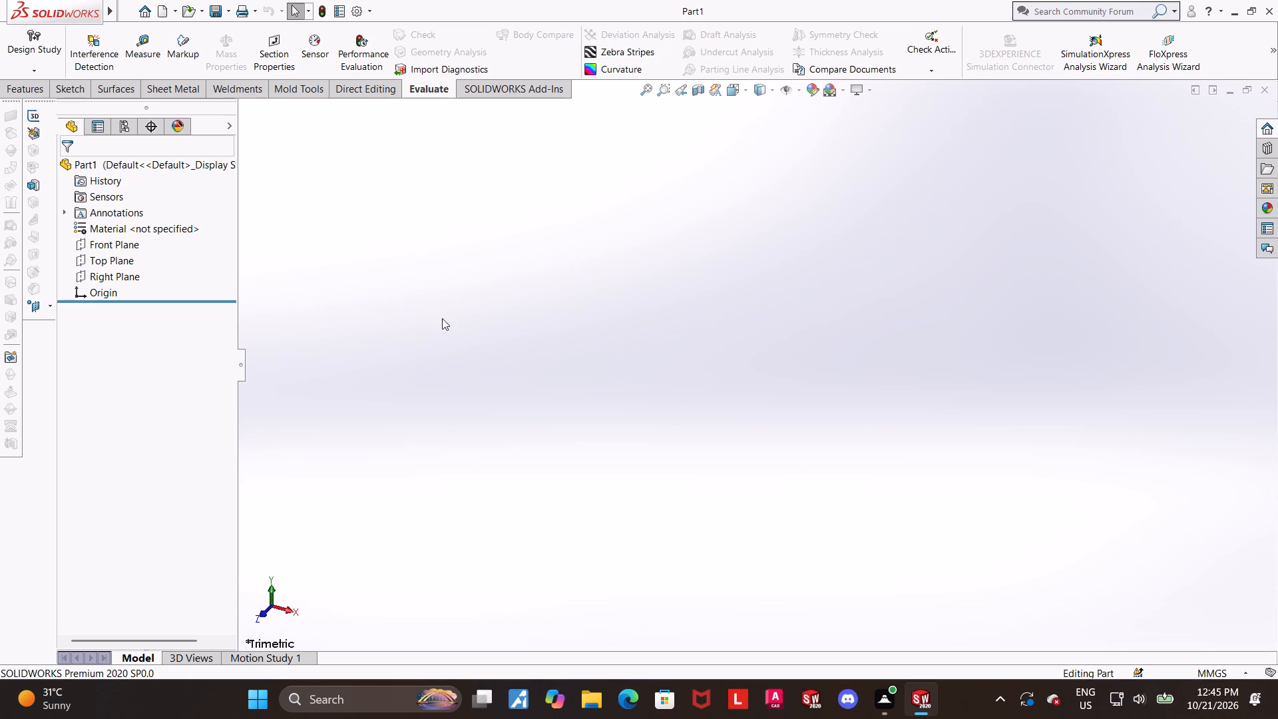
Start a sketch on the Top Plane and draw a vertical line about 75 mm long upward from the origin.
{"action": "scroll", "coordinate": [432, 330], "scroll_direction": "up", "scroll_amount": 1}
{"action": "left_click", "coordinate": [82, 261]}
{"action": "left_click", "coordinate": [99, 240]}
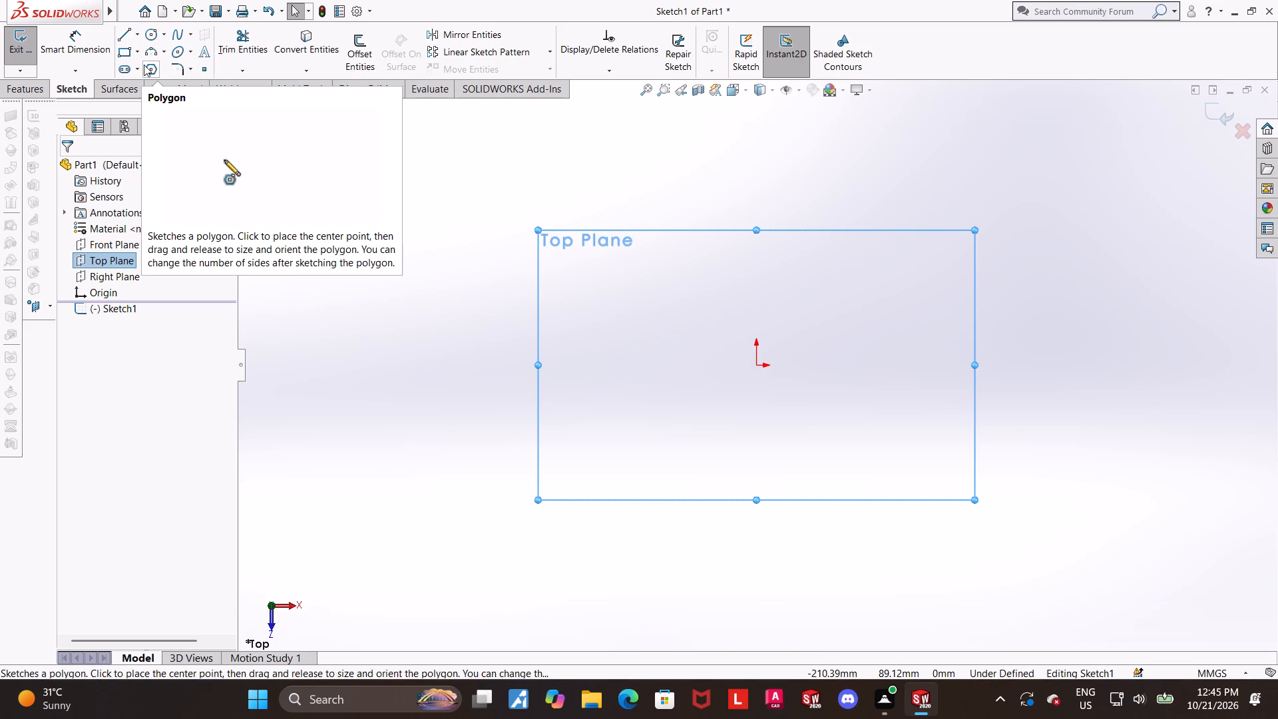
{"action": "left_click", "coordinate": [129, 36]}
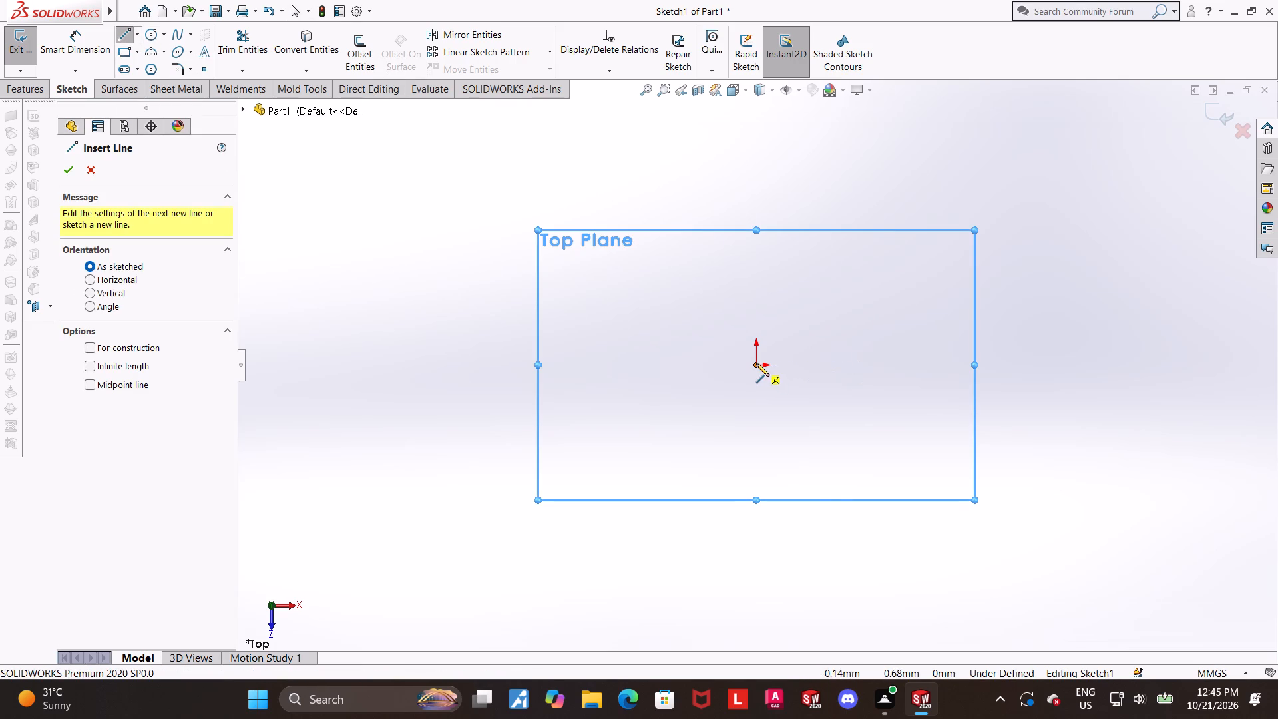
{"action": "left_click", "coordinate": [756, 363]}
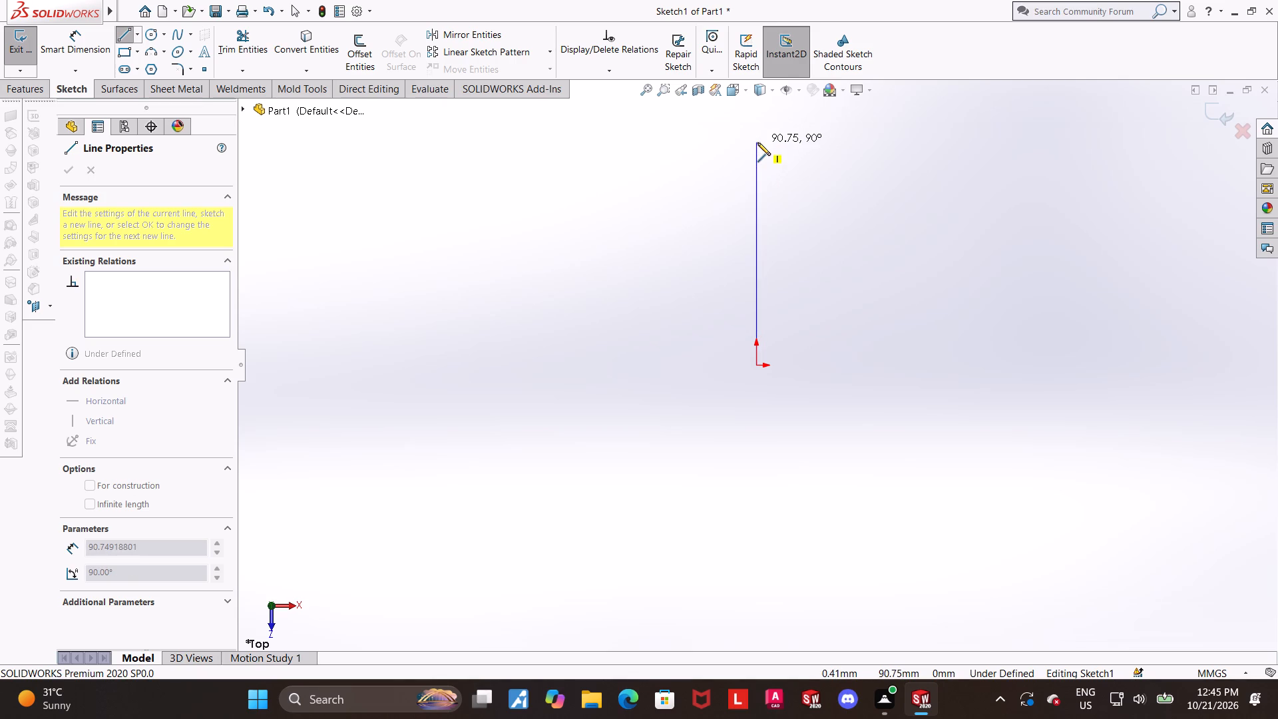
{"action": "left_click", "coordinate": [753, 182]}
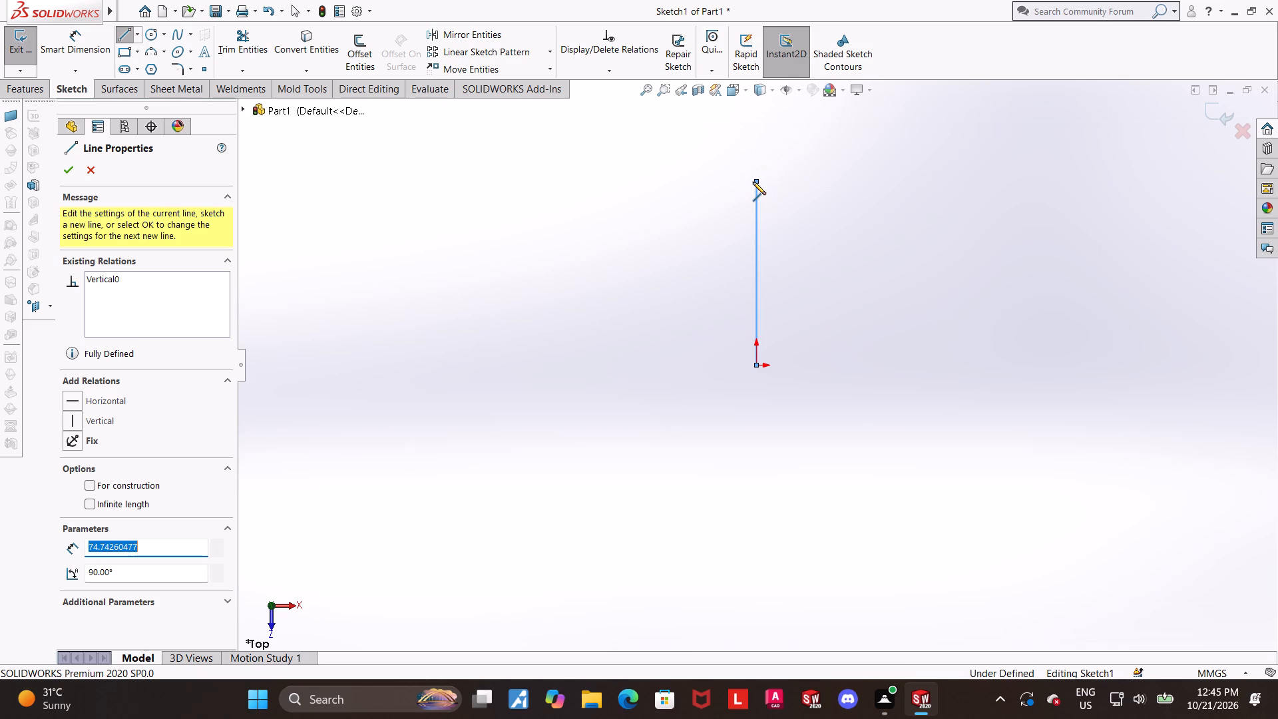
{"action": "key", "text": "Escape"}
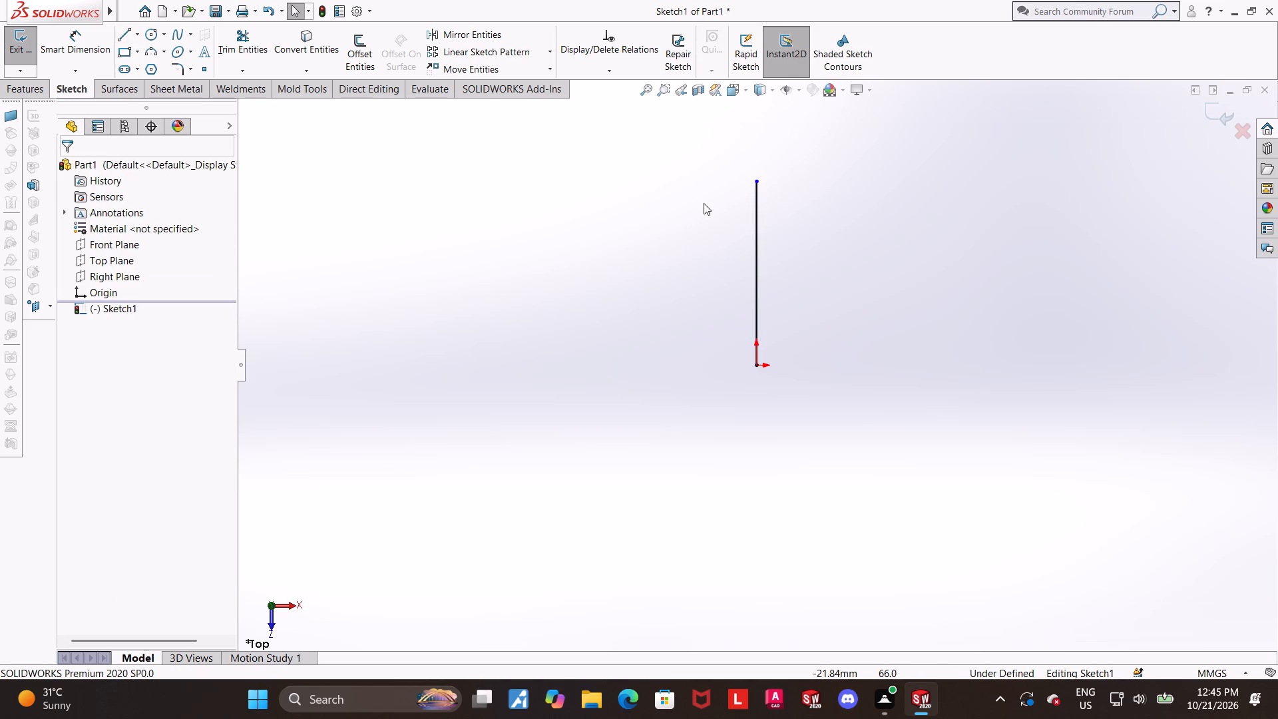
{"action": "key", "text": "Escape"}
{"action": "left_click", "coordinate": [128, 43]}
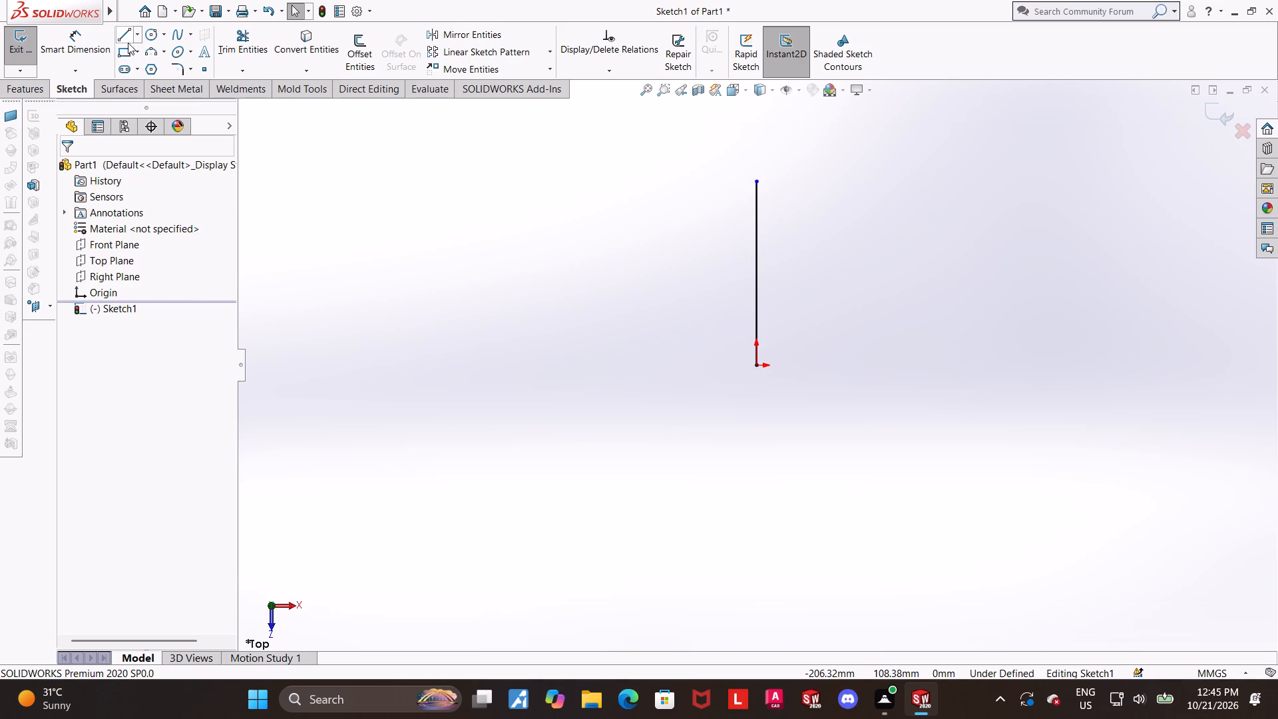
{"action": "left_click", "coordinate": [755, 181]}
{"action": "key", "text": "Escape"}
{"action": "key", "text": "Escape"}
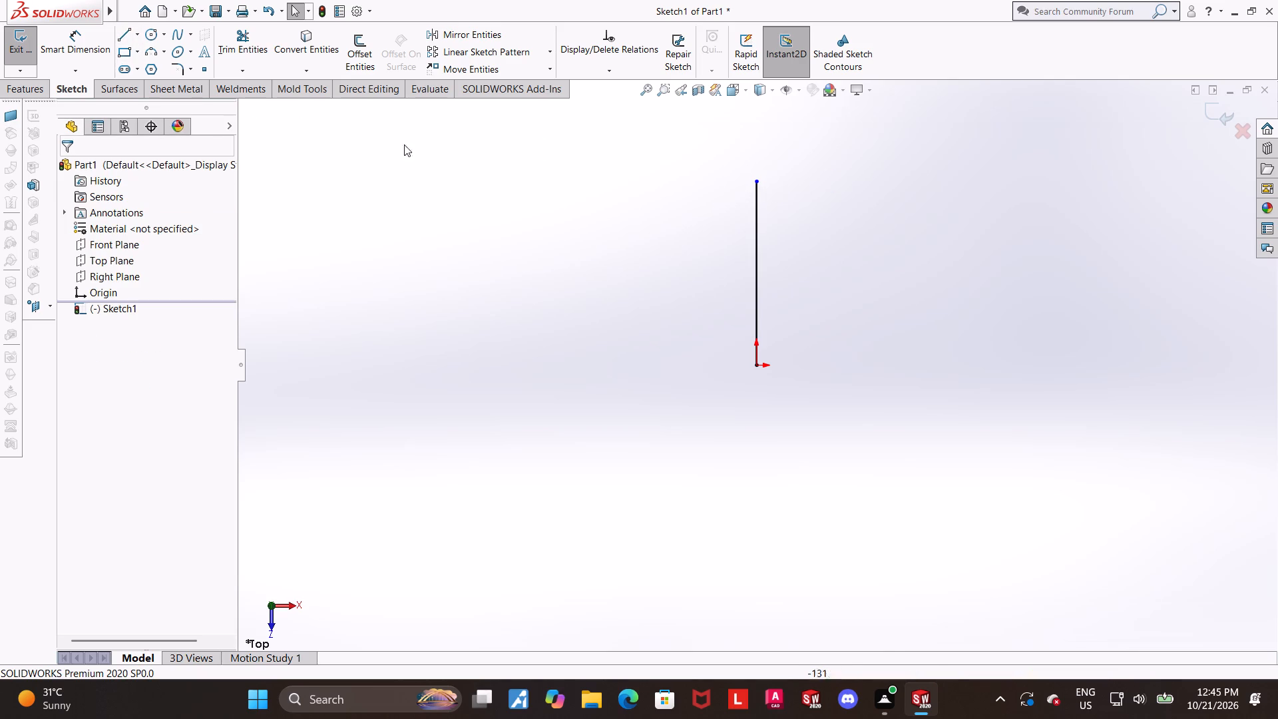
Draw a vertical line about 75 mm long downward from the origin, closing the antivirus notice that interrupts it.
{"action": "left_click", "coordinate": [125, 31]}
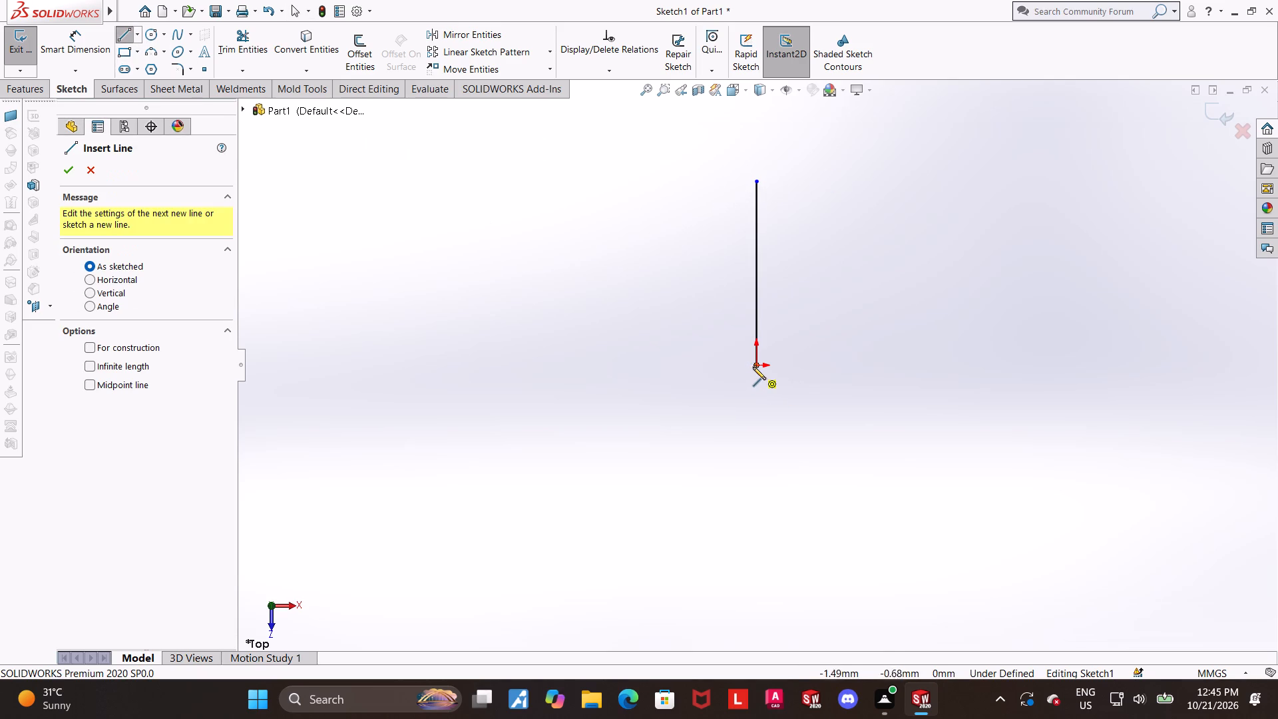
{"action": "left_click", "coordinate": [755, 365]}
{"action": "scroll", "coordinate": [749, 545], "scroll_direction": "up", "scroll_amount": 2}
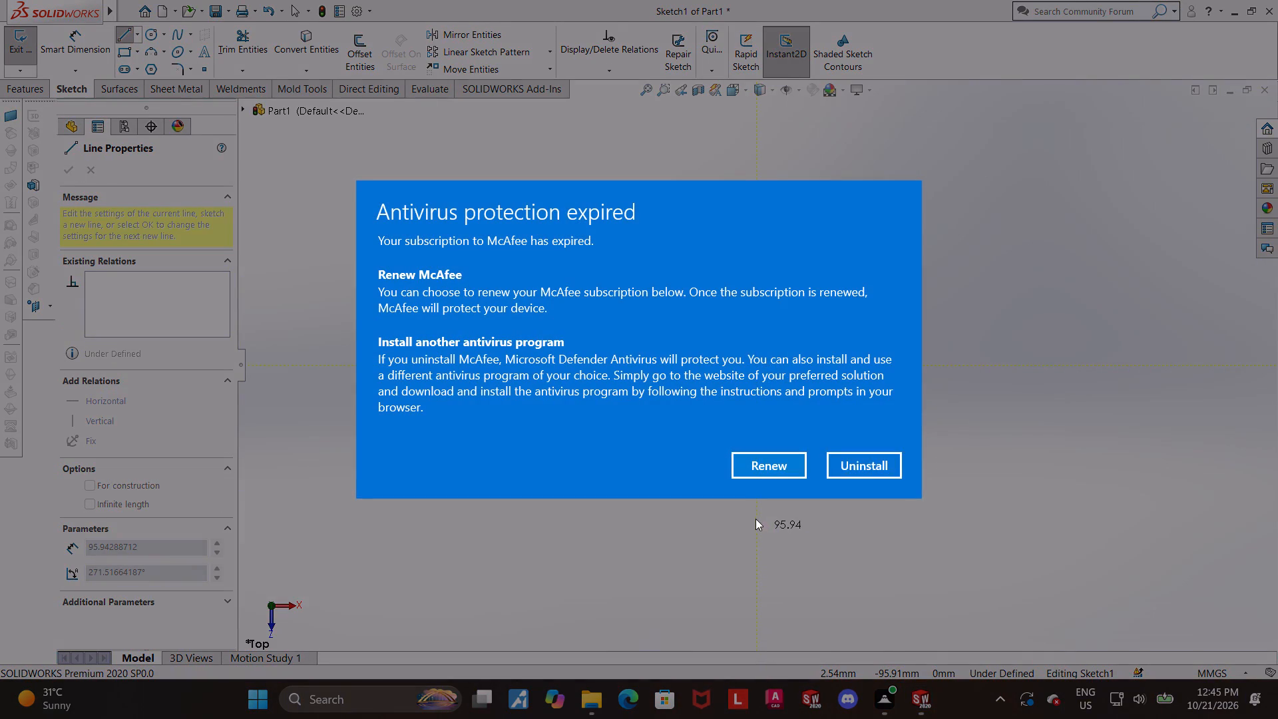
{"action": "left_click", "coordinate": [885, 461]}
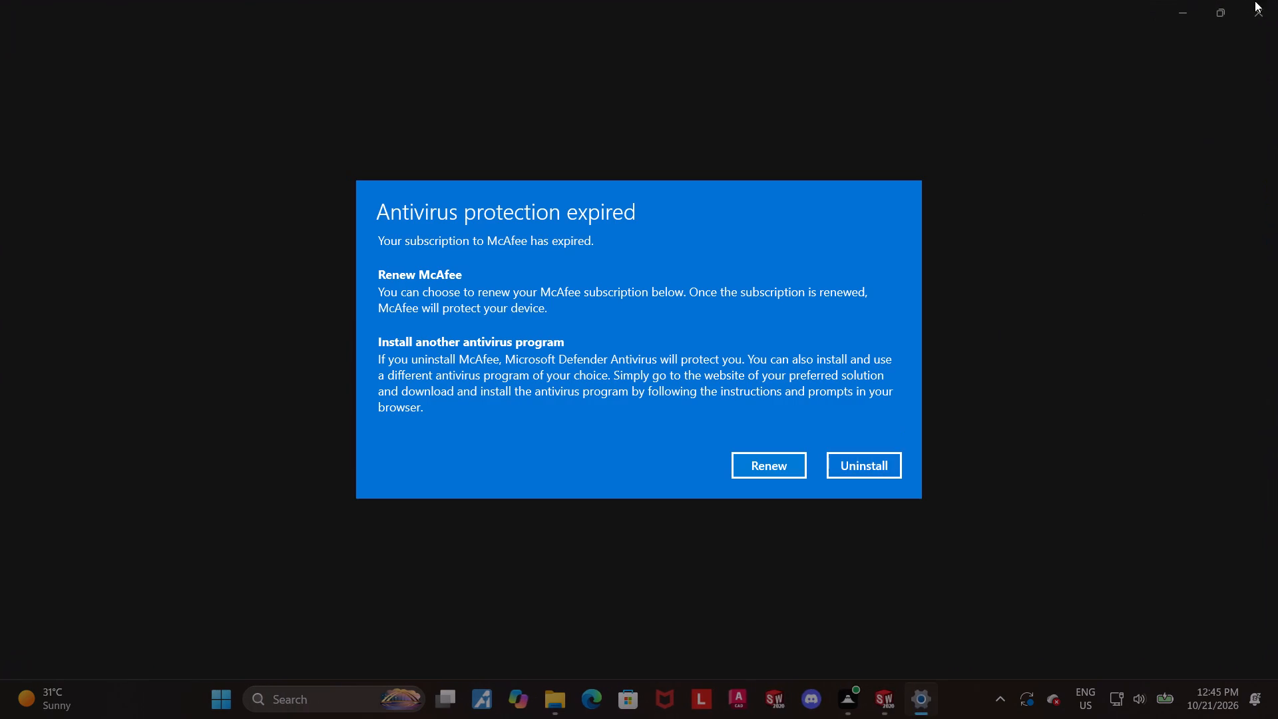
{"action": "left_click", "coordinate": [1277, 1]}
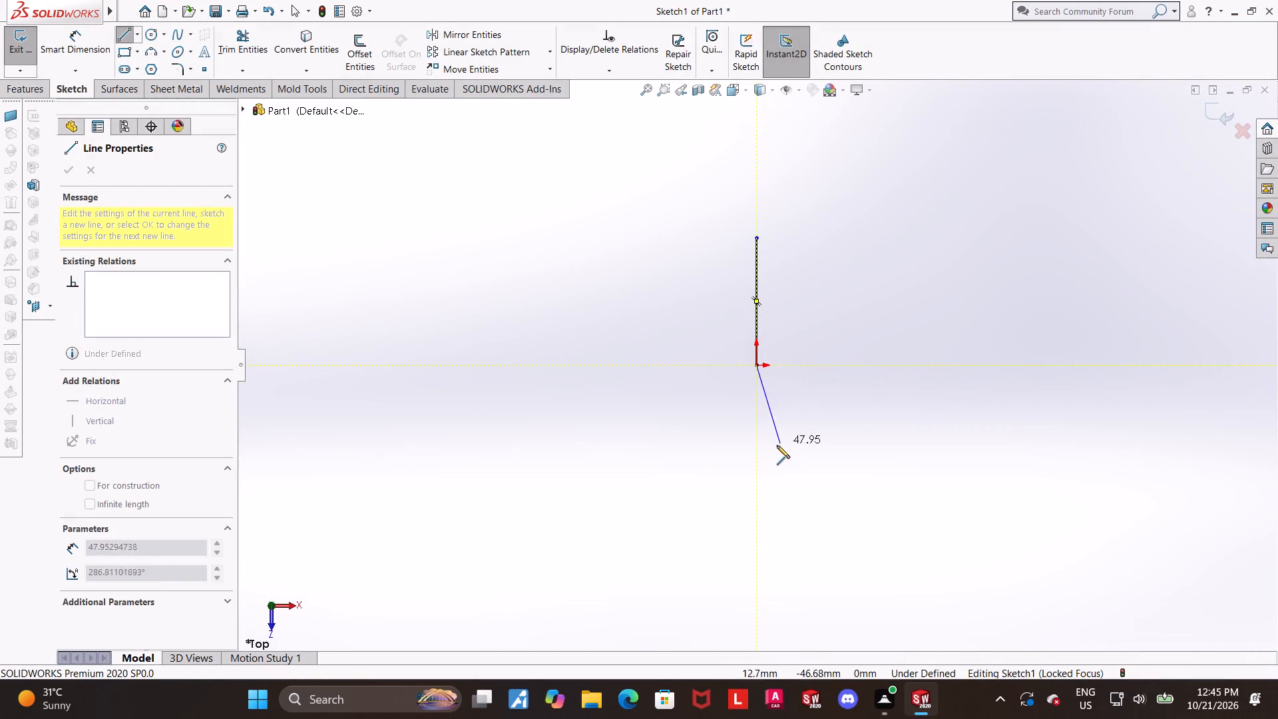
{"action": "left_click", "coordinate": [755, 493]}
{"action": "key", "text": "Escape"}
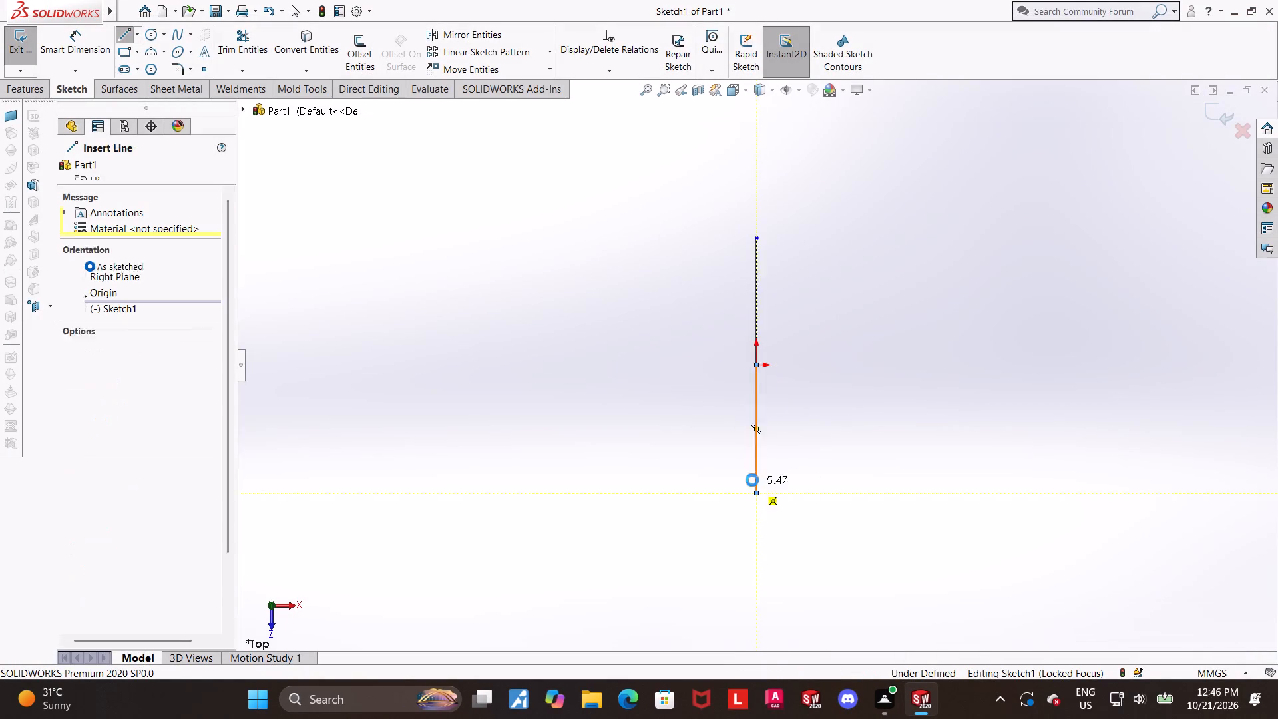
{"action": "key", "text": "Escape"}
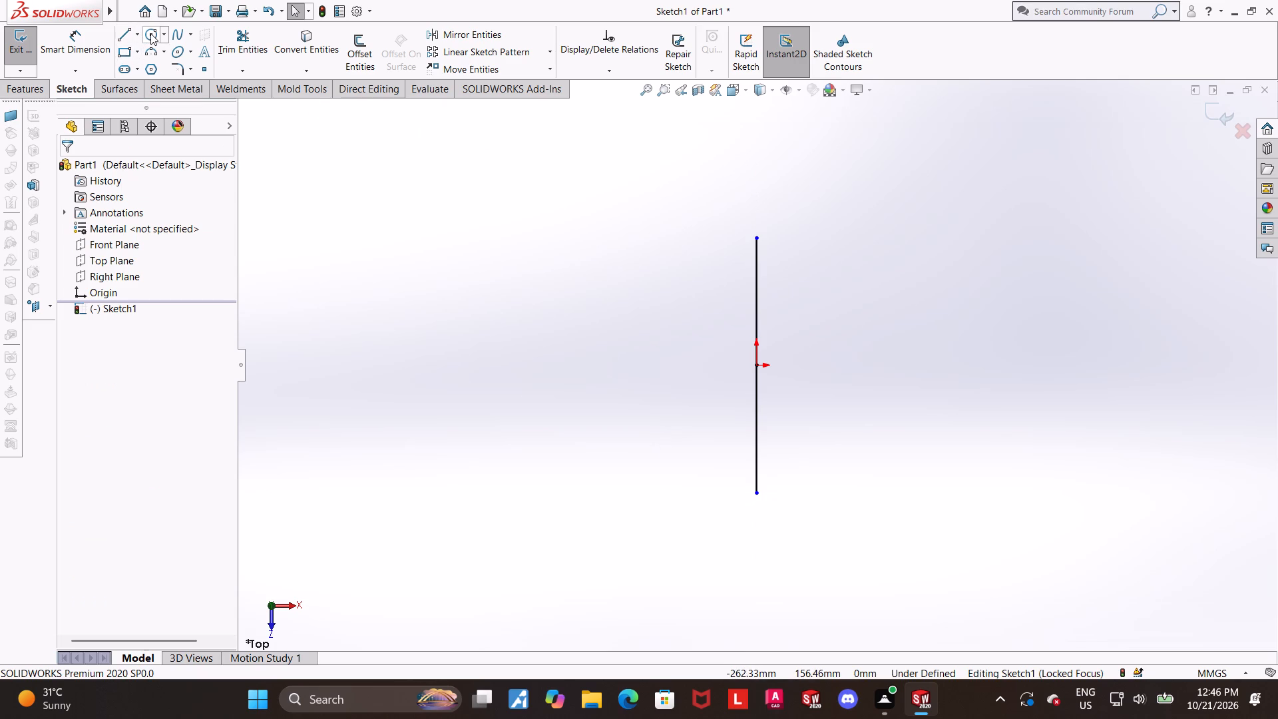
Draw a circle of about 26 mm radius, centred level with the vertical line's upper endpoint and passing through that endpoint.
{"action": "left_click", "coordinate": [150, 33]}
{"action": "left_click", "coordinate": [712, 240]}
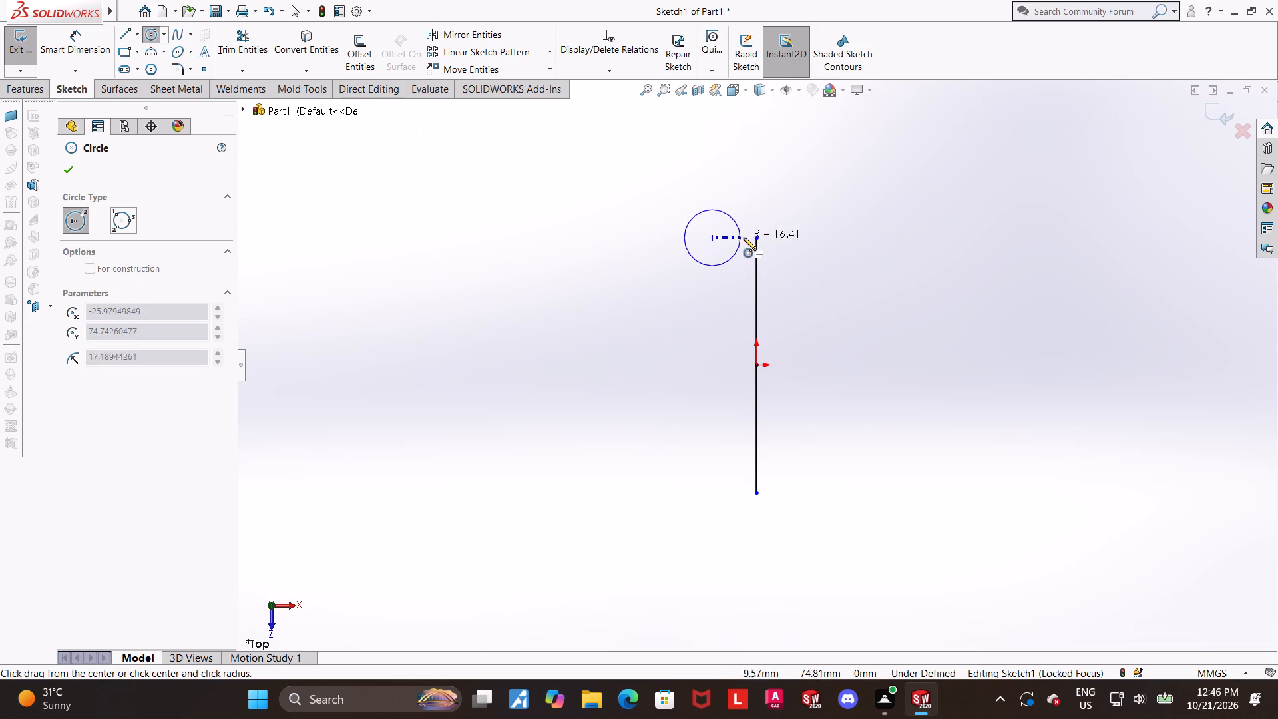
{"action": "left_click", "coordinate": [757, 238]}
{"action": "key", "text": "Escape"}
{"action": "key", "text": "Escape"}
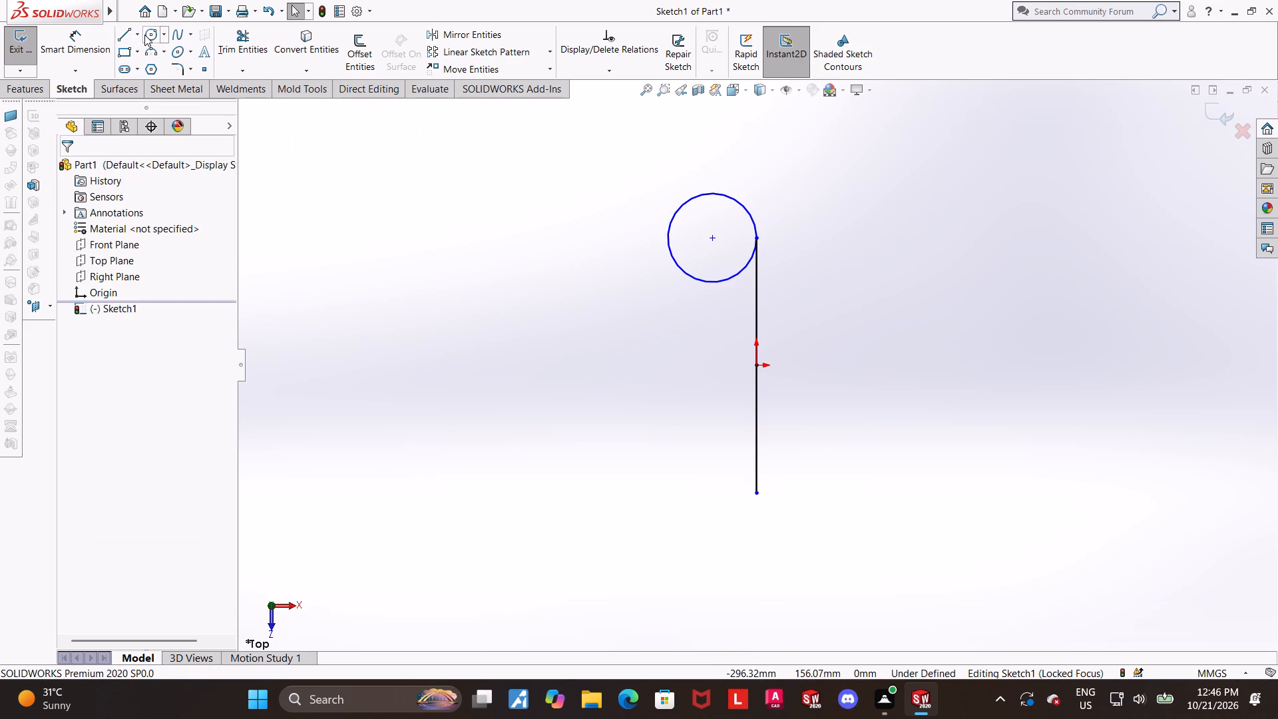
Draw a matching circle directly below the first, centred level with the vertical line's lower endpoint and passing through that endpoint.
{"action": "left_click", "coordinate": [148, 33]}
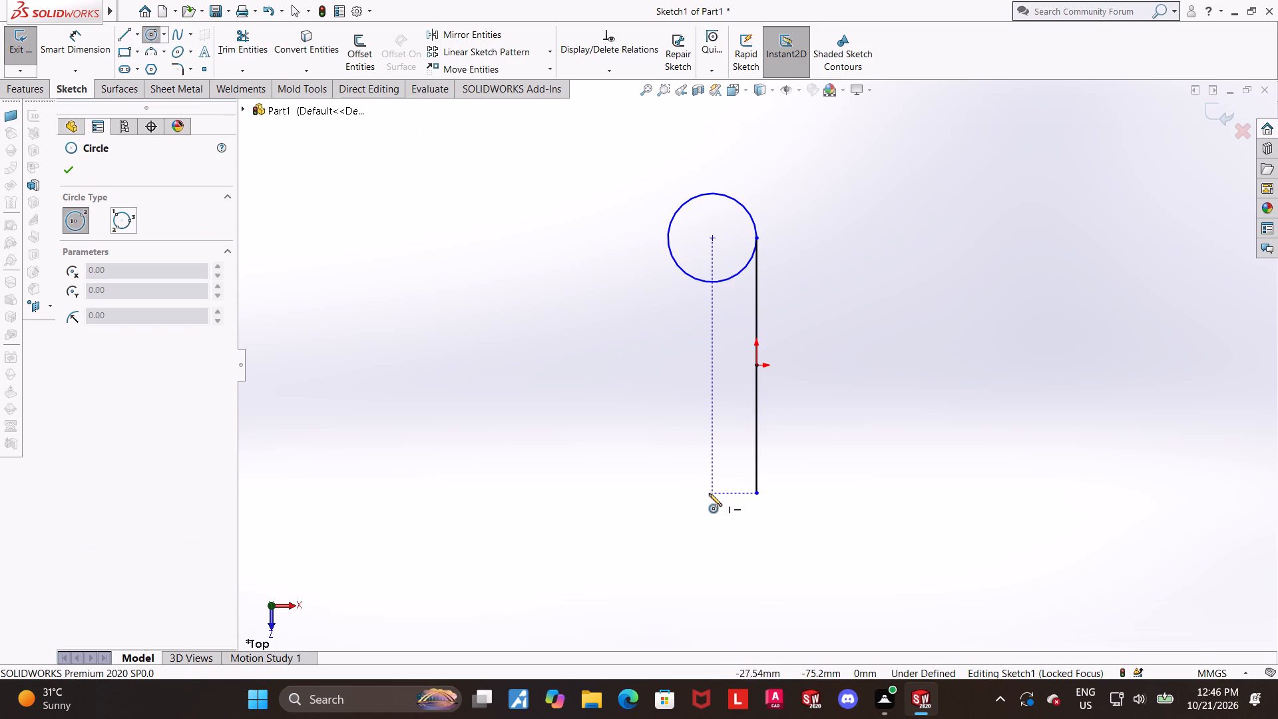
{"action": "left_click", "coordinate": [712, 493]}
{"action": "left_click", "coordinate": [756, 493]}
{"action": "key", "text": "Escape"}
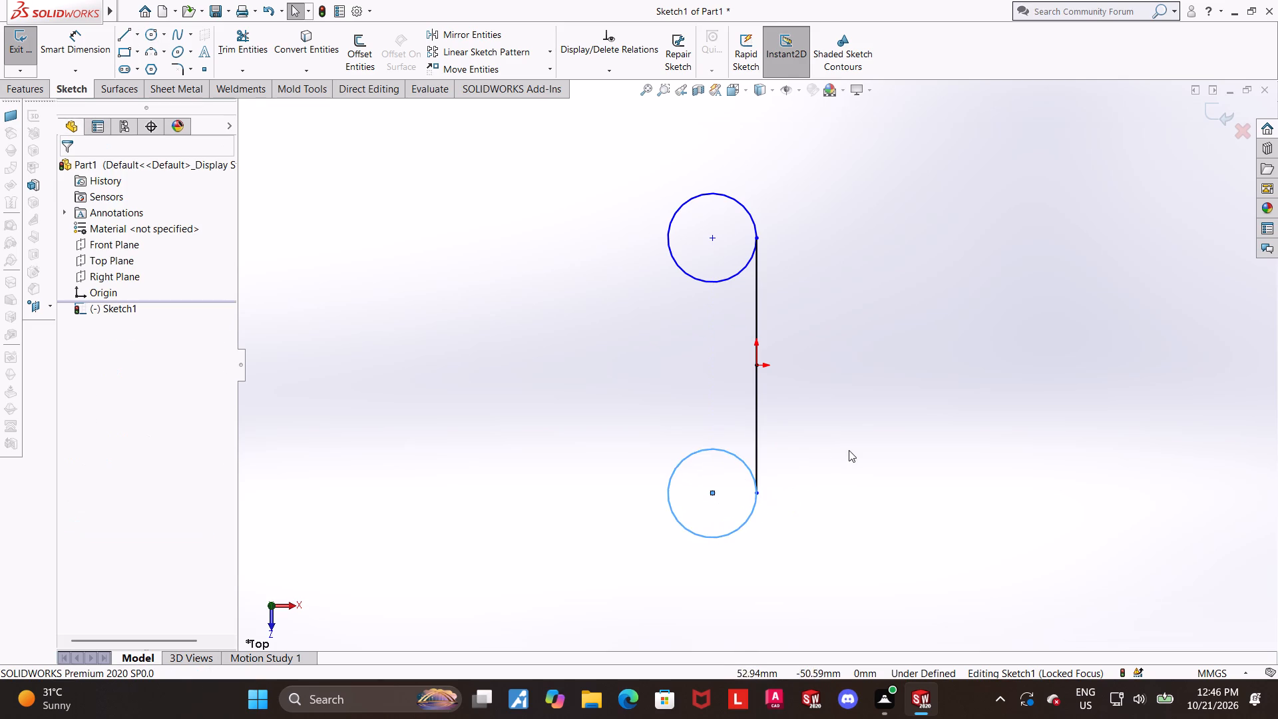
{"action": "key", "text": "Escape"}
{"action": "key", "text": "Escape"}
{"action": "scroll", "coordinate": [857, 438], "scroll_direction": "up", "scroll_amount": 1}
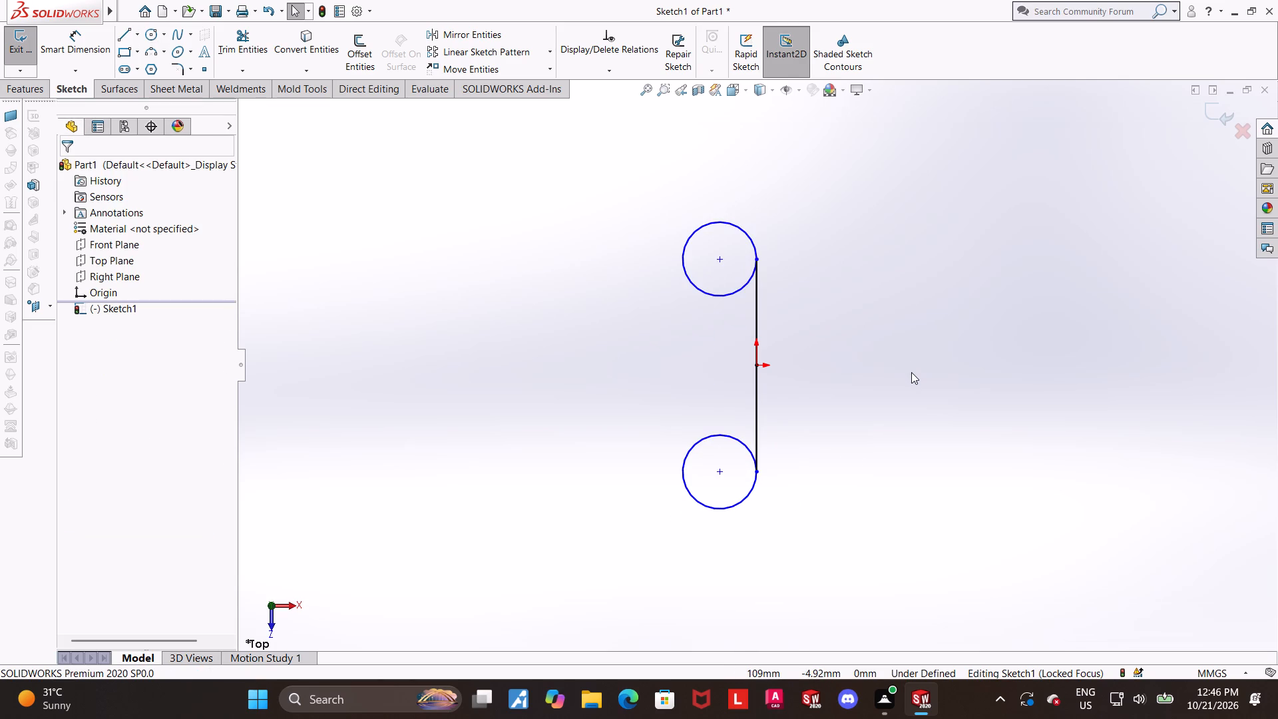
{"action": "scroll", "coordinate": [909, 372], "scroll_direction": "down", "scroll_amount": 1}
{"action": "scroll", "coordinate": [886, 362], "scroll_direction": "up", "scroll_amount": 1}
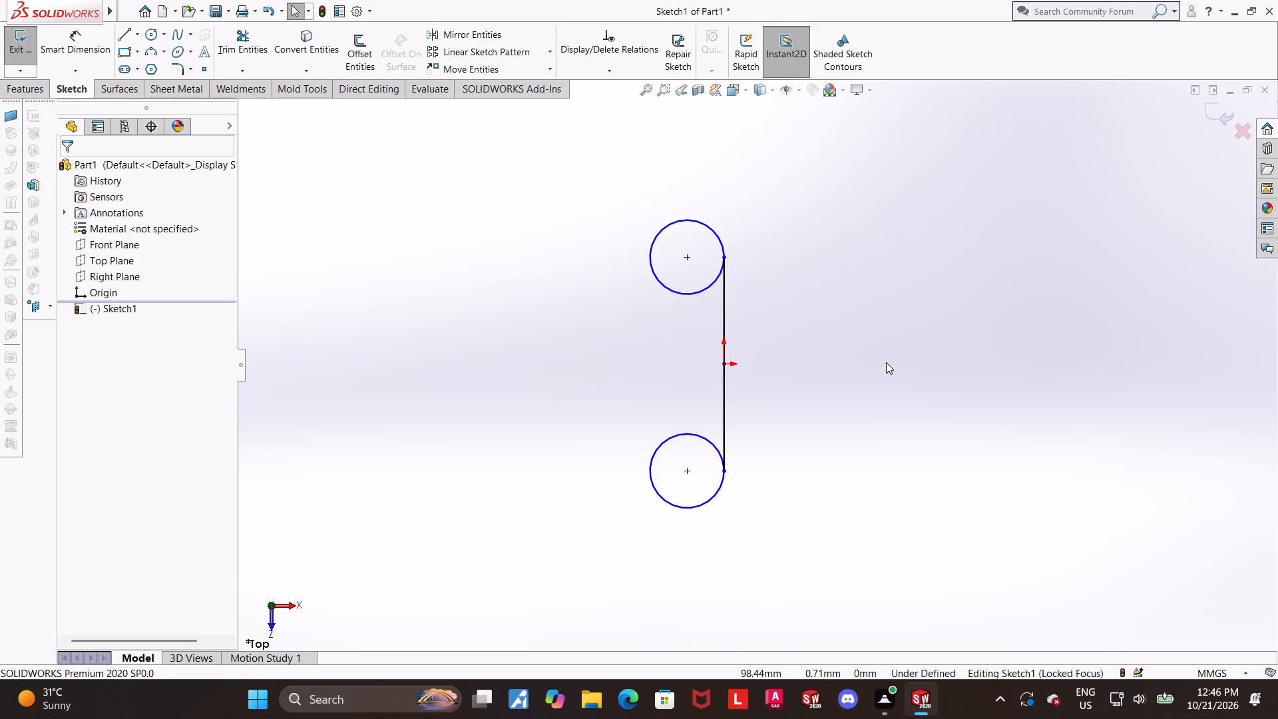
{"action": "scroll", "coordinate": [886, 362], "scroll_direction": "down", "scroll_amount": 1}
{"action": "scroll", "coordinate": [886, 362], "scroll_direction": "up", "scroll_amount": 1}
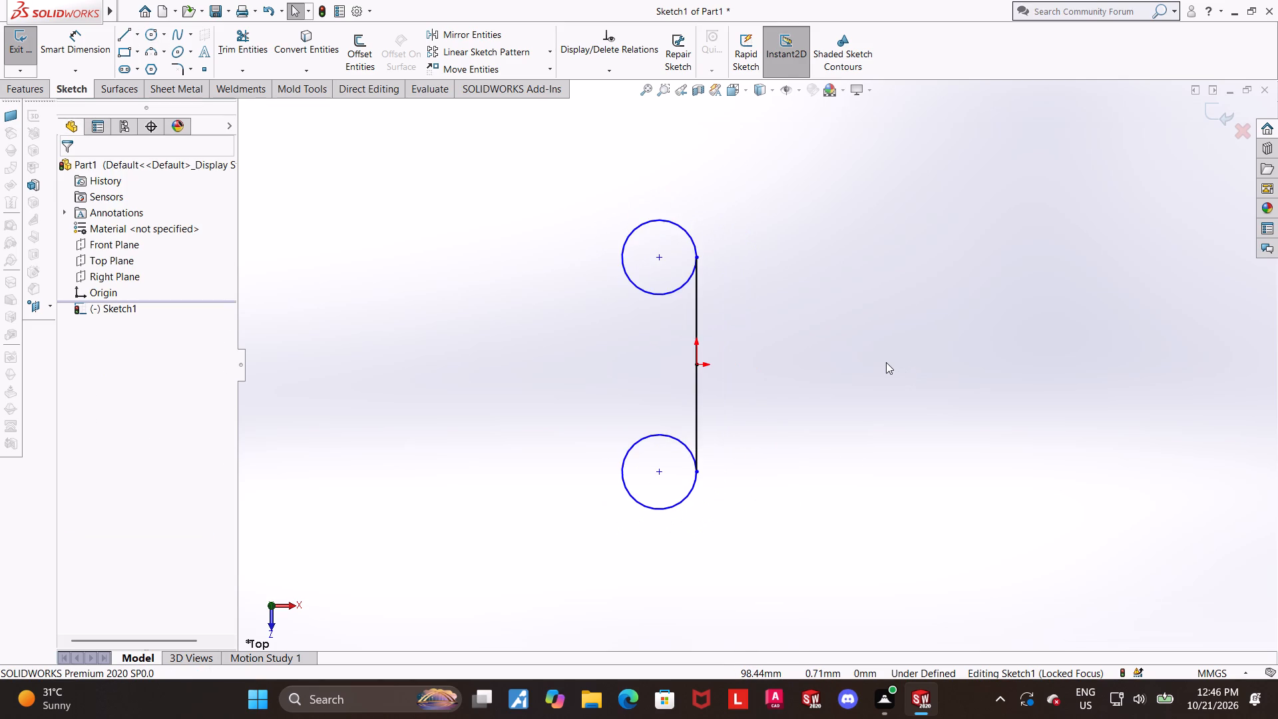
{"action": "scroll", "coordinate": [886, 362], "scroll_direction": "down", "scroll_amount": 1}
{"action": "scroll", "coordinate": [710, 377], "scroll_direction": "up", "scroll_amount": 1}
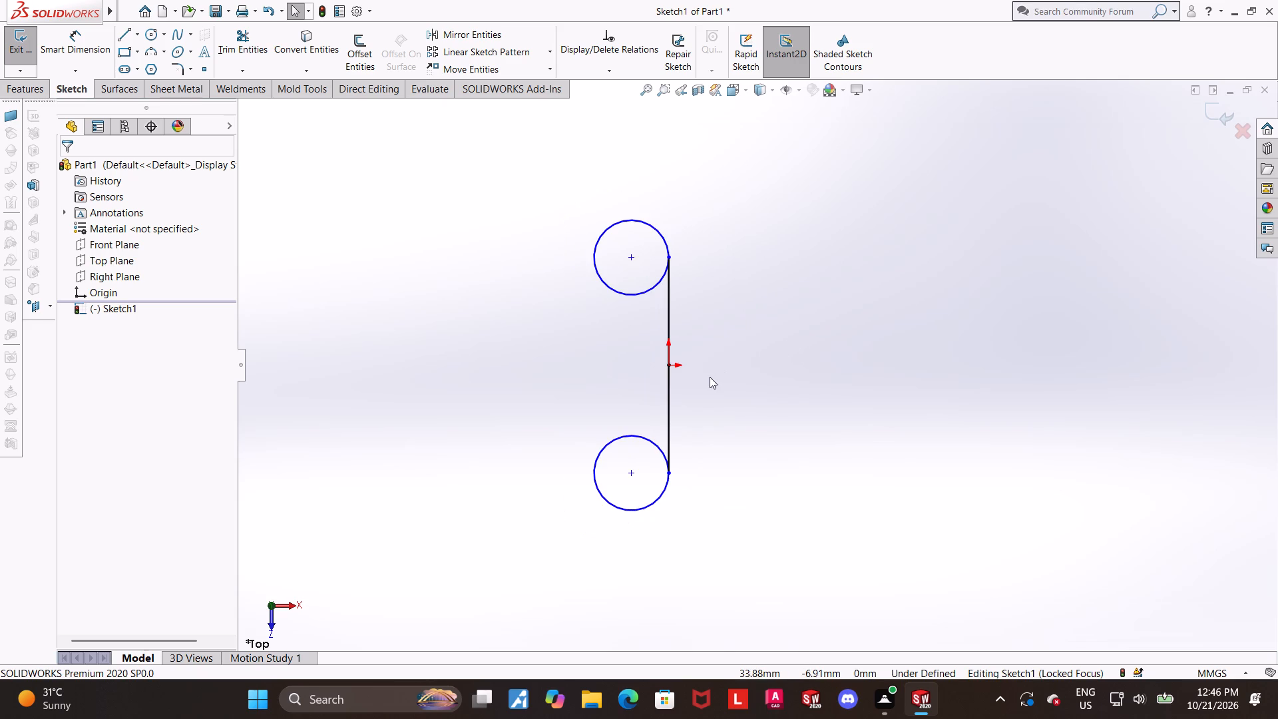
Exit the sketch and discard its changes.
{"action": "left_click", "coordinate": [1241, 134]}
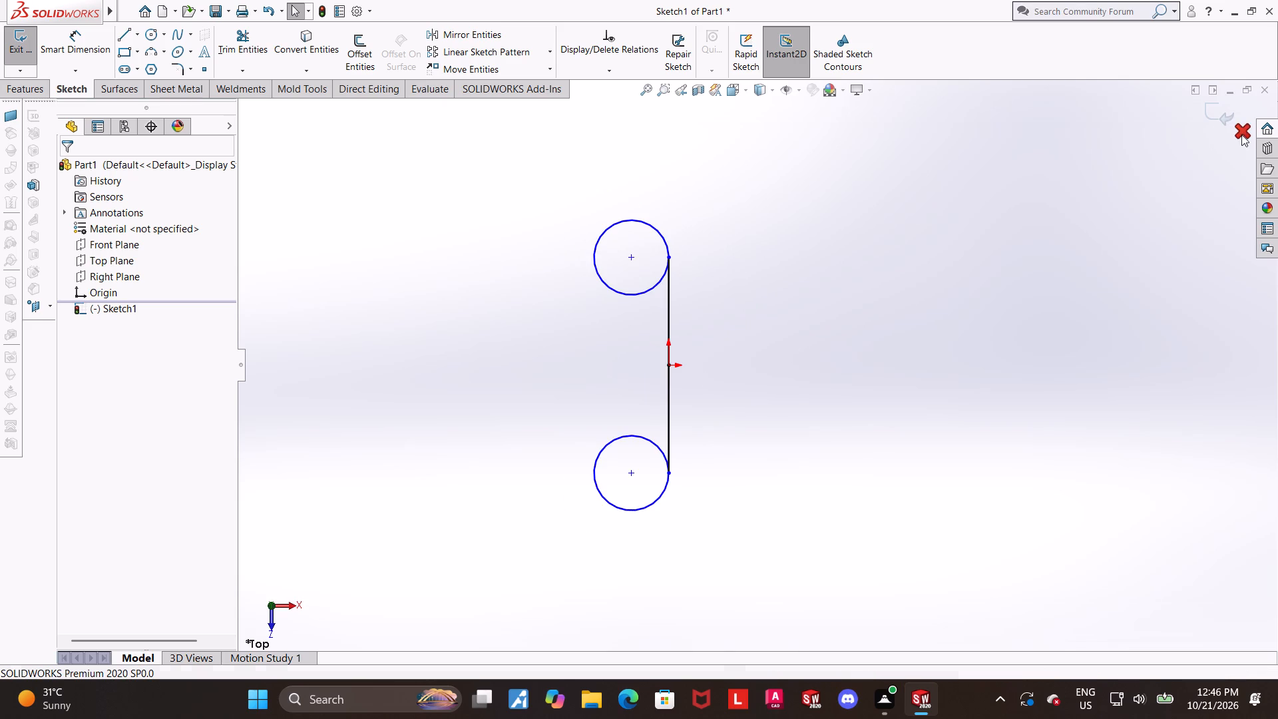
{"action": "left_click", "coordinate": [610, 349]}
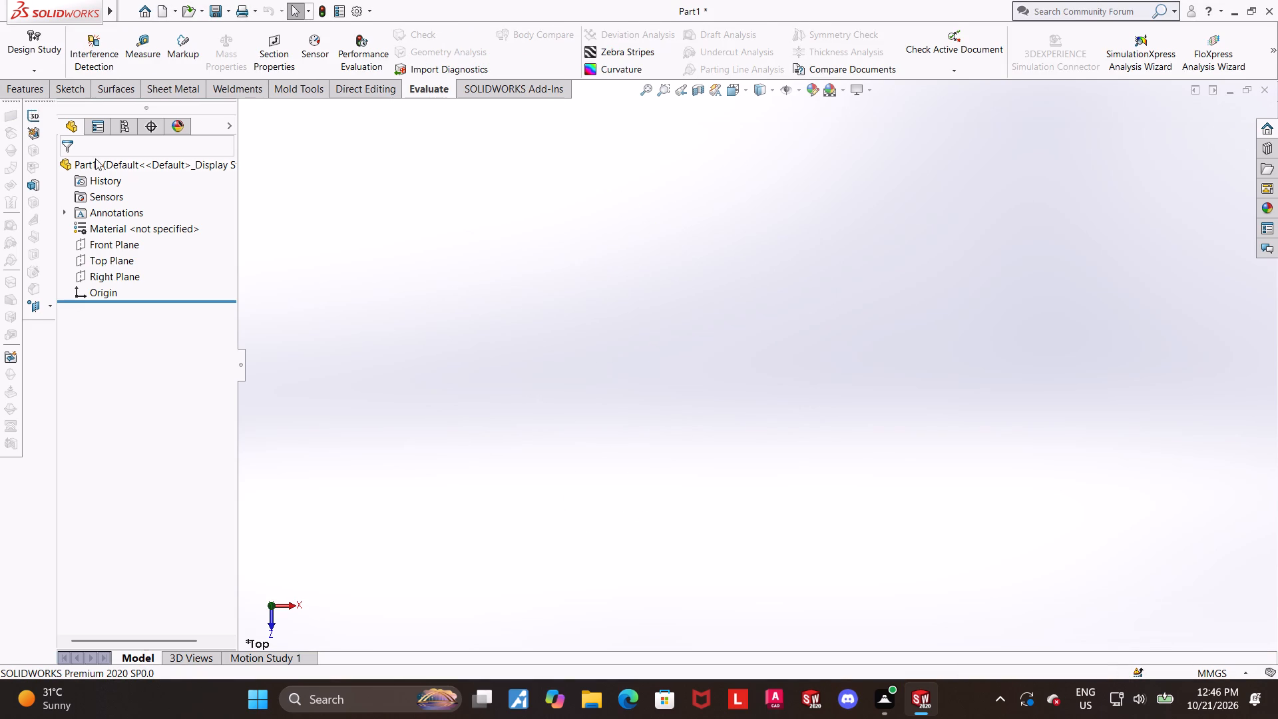
Start a new sketch on the Top Plane.
{"action": "left_click", "coordinate": [27, 91]}
{"action": "left_click", "coordinate": [114, 260]}
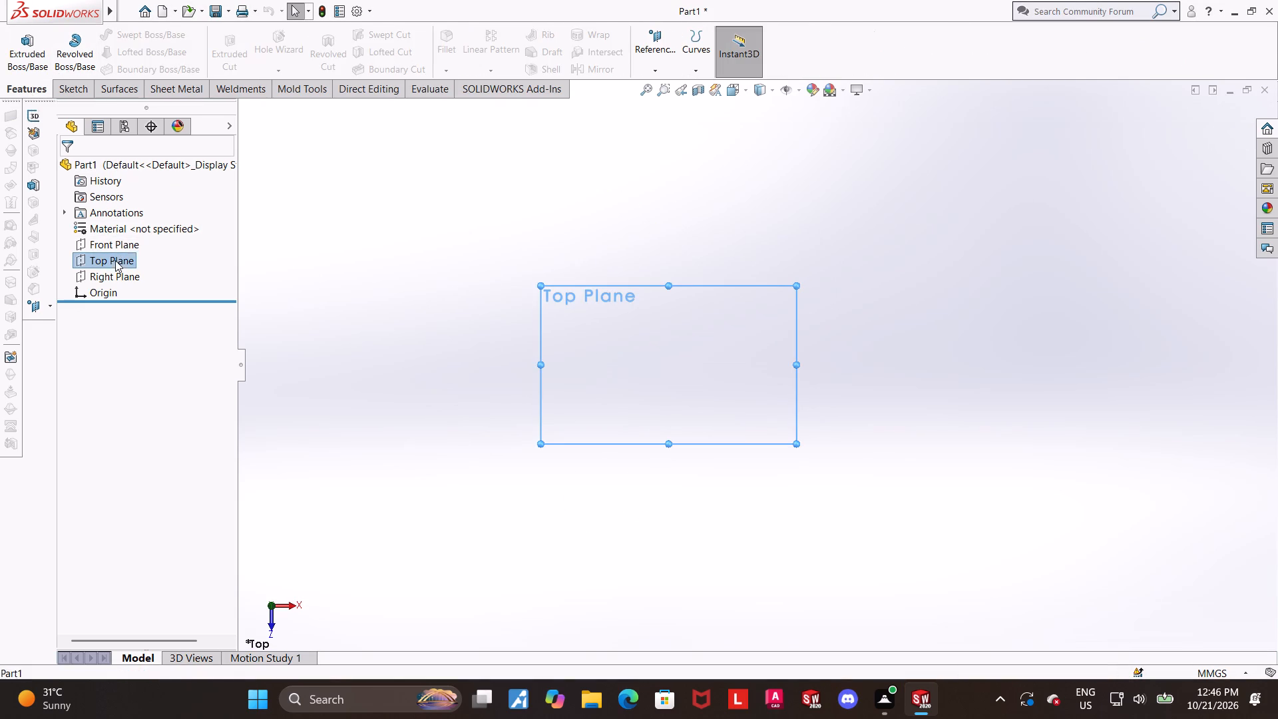
{"action": "left_click", "coordinate": [122, 237]}
{"action": "scroll", "coordinate": [1170, 304], "scroll_direction": "up", "scroll_amount": 1}
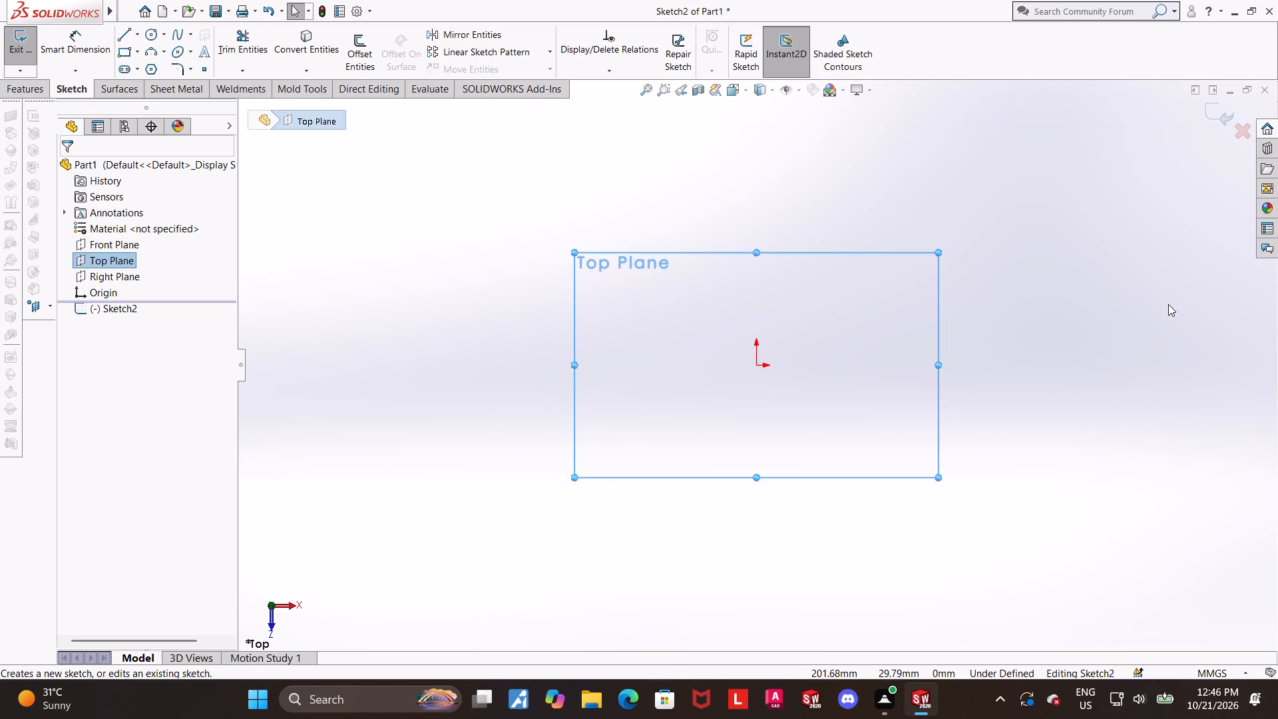
{"action": "scroll", "coordinate": [1080, 324], "scroll_direction": "down", "scroll_amount": 1}
Draw a closed profile from the origin: about 69 mm up, 116 mm left, a tangent arc of about 64 mm radius, and two closing lines.
{"action": "left_click", "coordinate": [127, 32]}
{"action": "scroll", "coordinate": [590, 331], "scroll_direction": "up", "scroll_amount": 1}
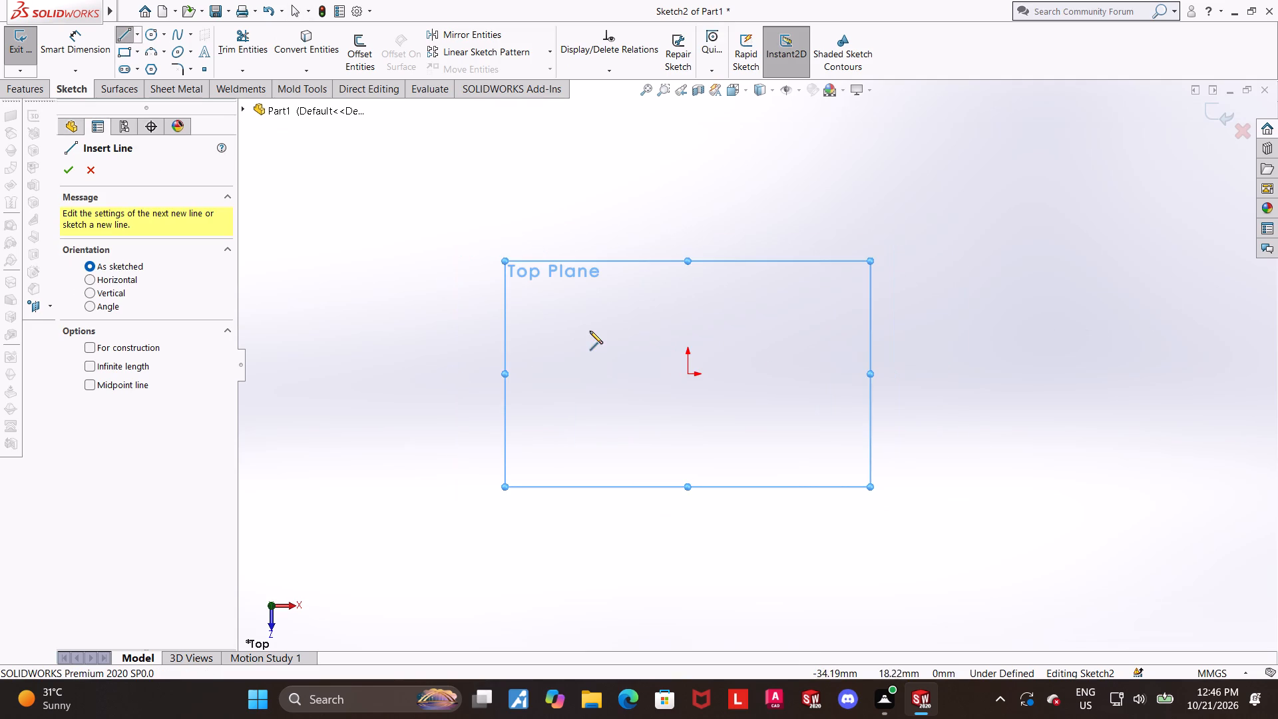
{"action": "left_click", "coordinate": [688, 372]}
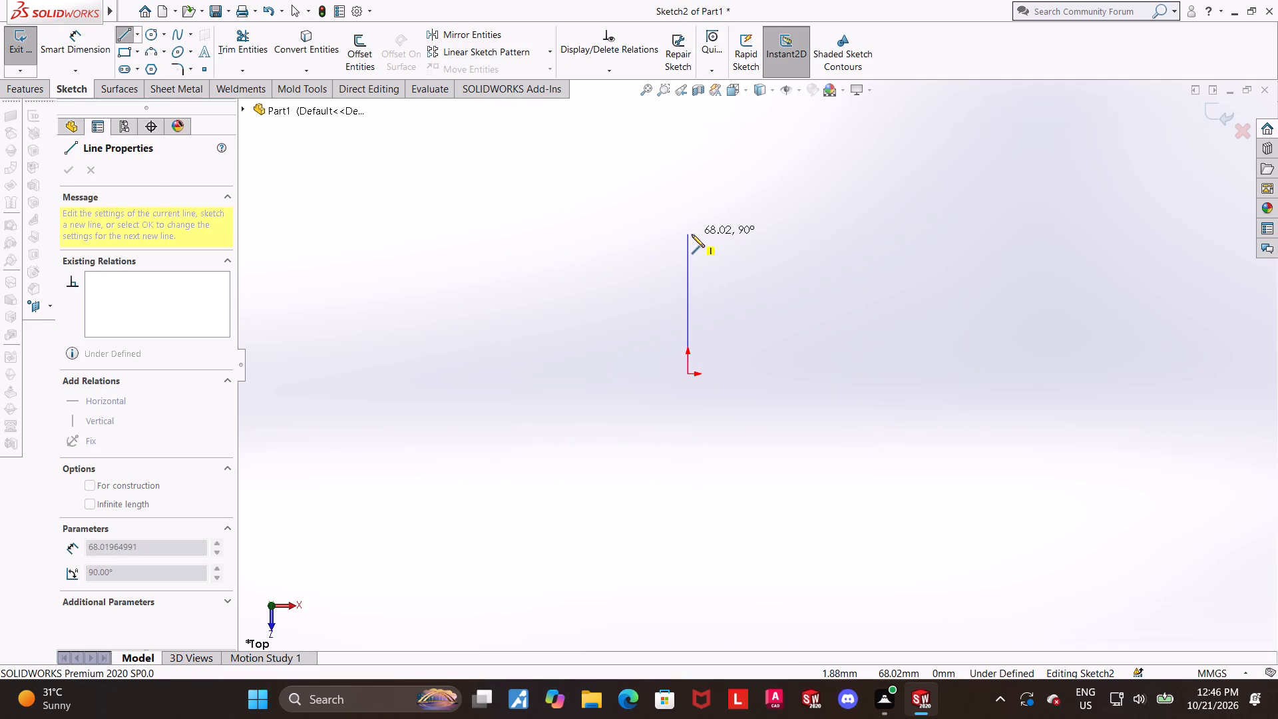
{"action": "left_click", "coordinate": [690, 233]}
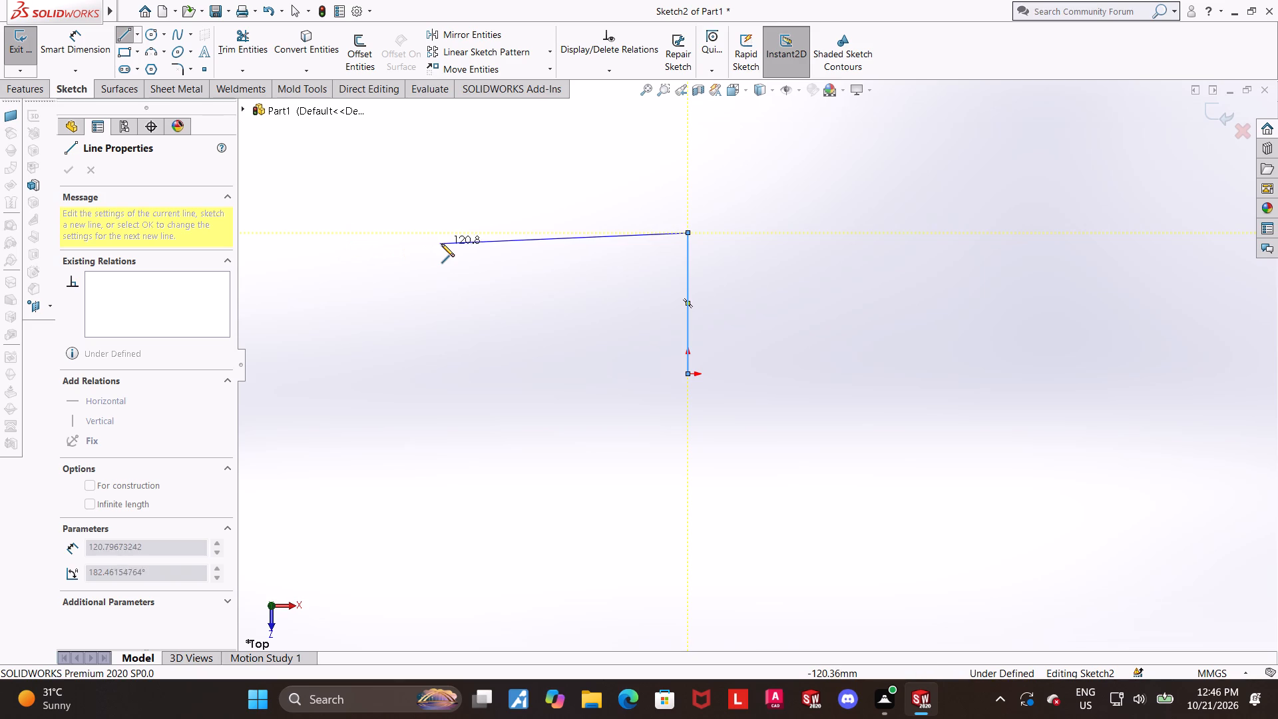
{"action": "left_click", "coordinate": [449, 234]}
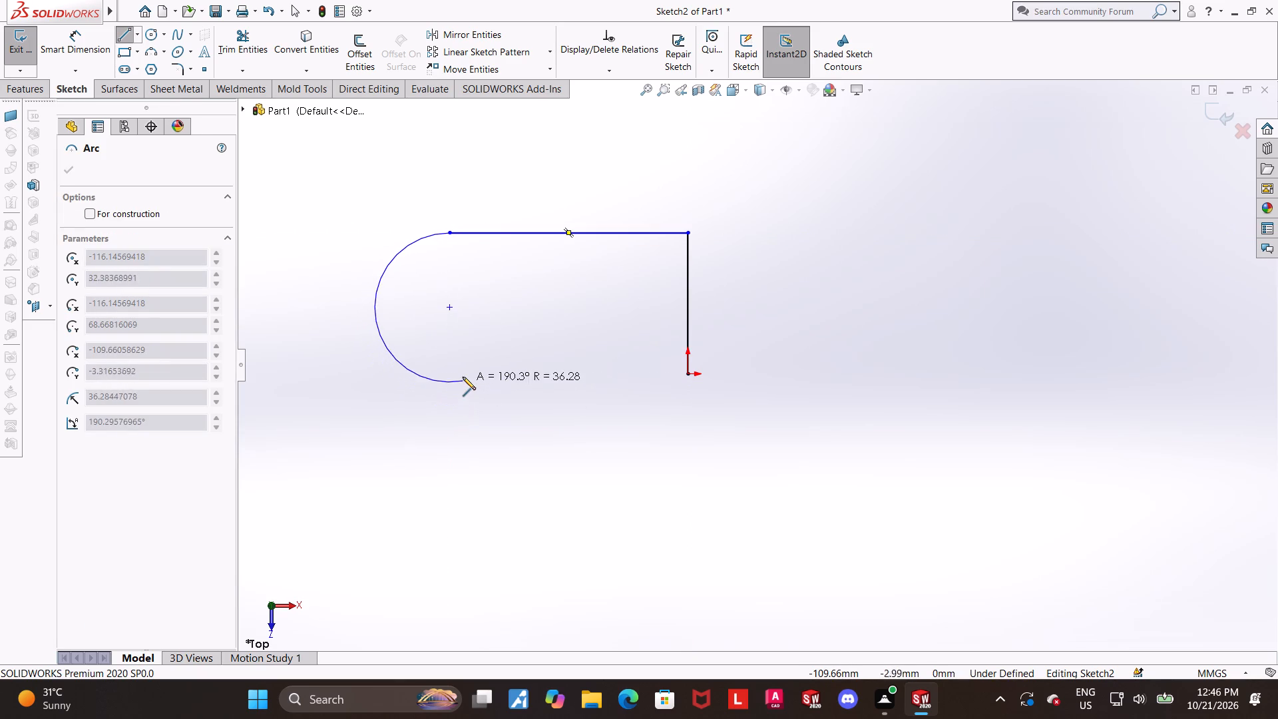
{"action": "left_click", "coordinate": [466, 495]}
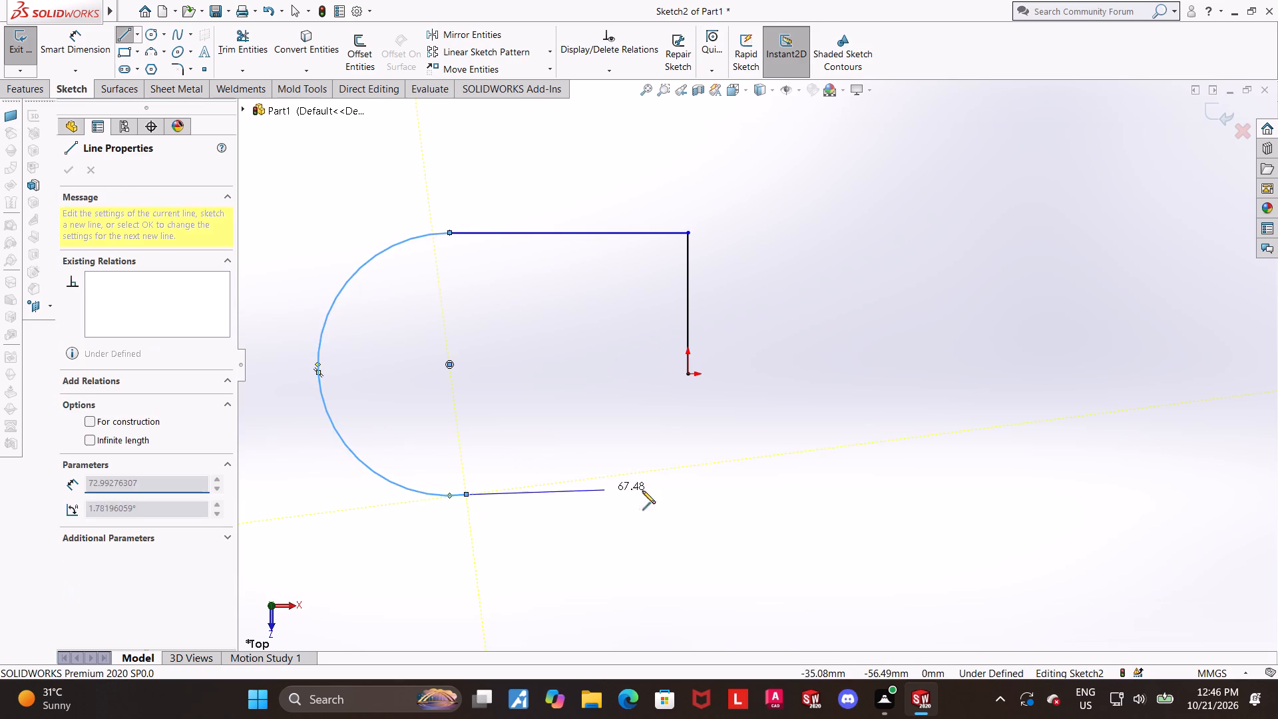
{"action": "left_click", "coordinate": [685, 491]}
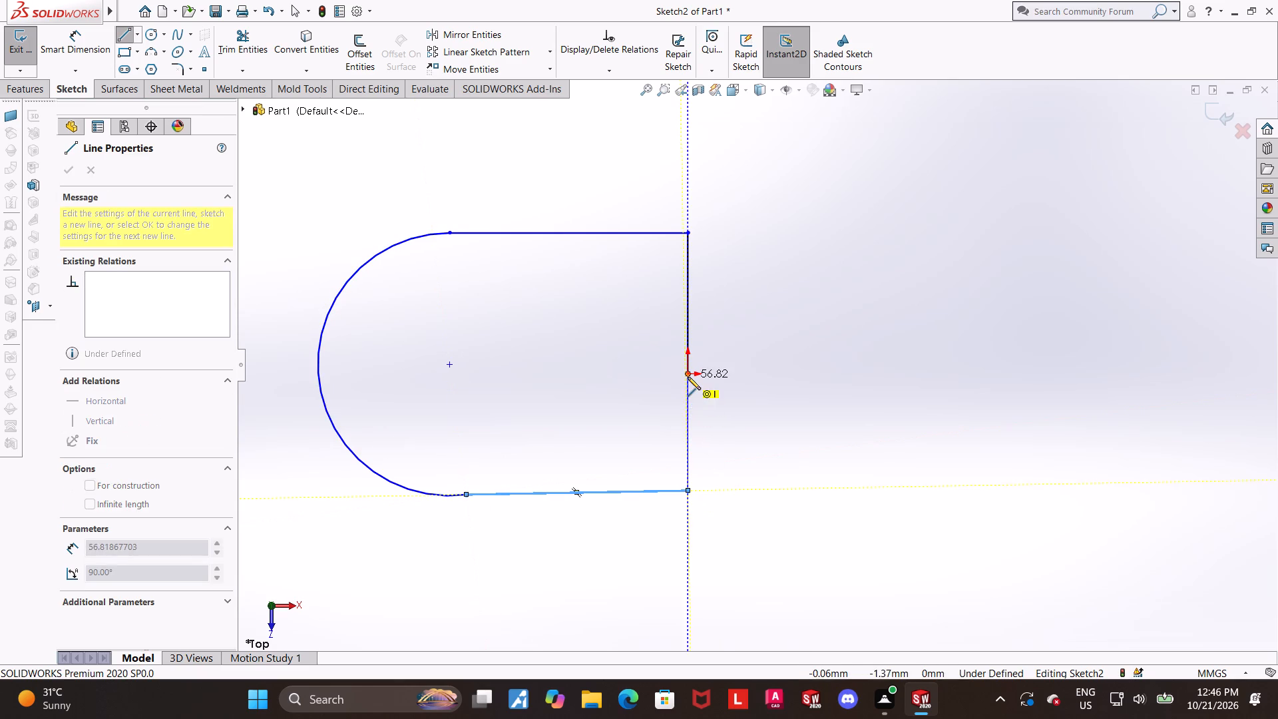
{"action": "left_click", "coordinate": [688, 377]}
{"action": "key", "text": "Escape"}
{"action": "key", "text": "Escape"}
{"action": "key", "text": "Escape"}
Add a horizontal relation between the arc's centre point and the origin.
{"action": "left_click", "coordinate": [452, 367]}
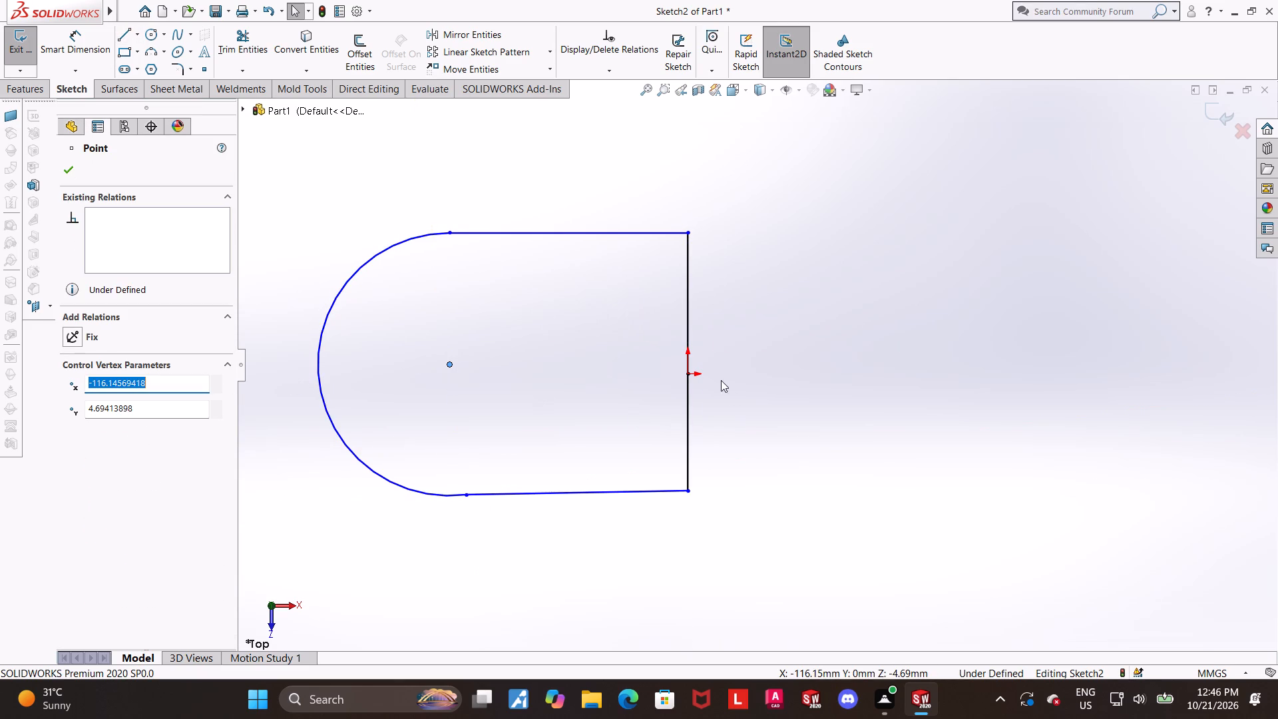
{"action": "left_click", "coordinate": [689, 373], "text": "ctrl"}
{"action": "left_click", "coordinate": [70, 407]}
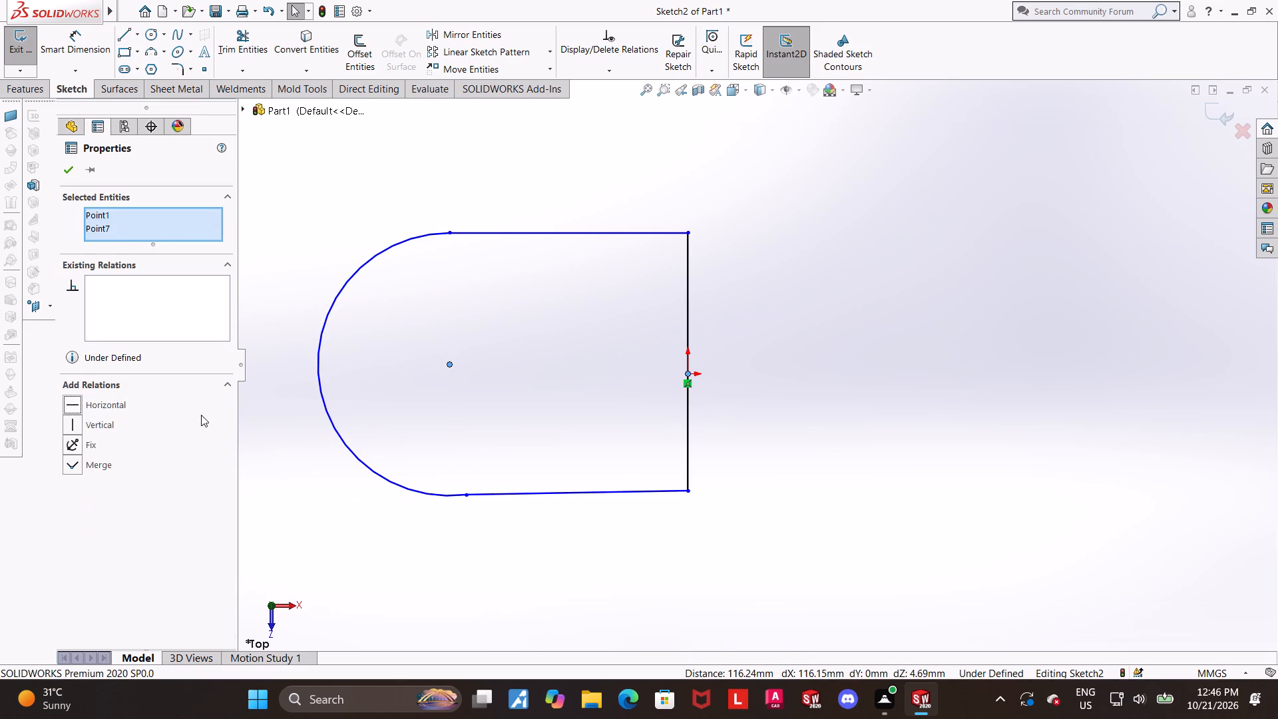
{"action": "left_click", "coordinate": [914, 435]}
{"action": "scroll", "coordinate": [592, 390], "scroll_direction": "up", "scroll_amount": 2}
{"action": "scroll", "coordinate": [510, 379], "scroll_direction": "down", "scroll_amount": 1}
{"action": "key", "text": "Escape"}
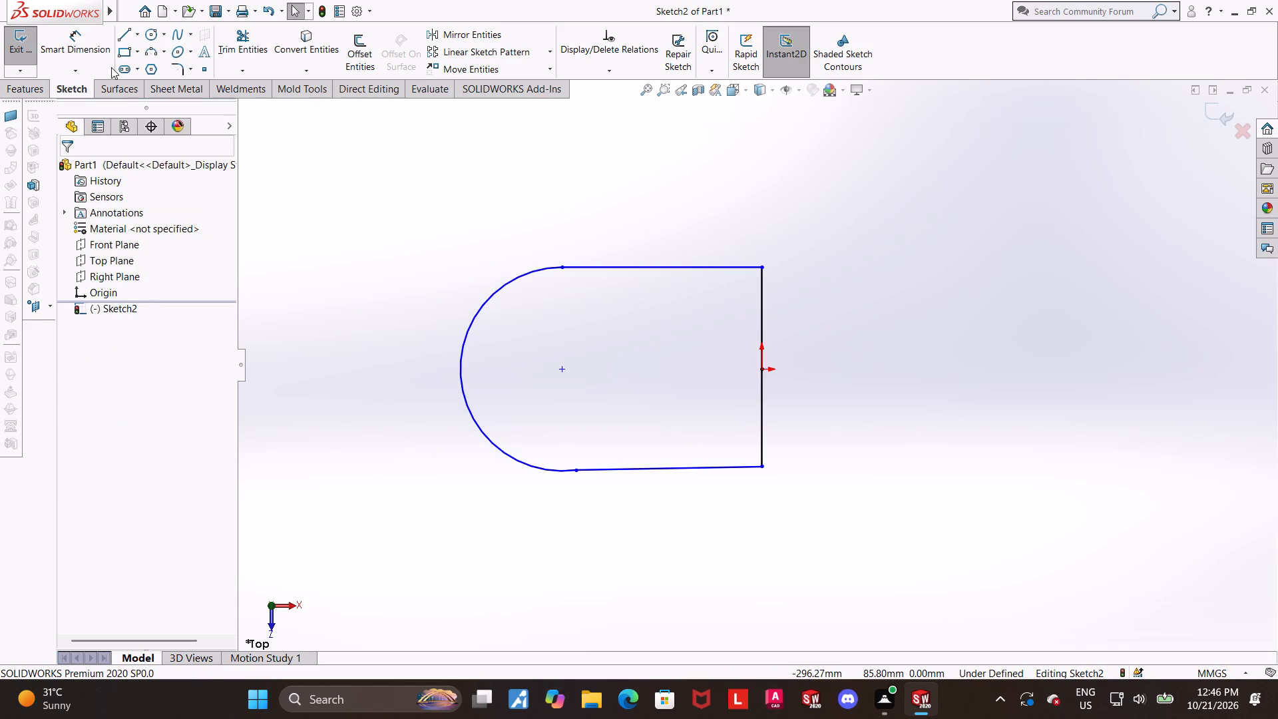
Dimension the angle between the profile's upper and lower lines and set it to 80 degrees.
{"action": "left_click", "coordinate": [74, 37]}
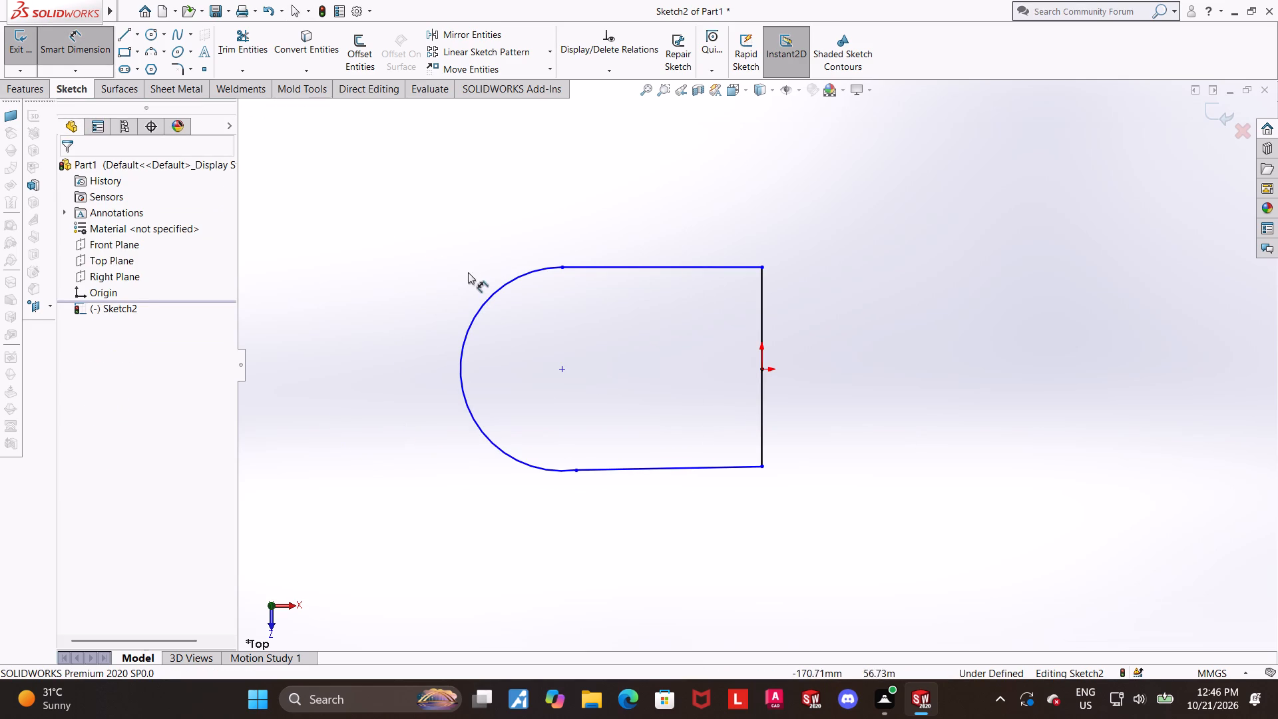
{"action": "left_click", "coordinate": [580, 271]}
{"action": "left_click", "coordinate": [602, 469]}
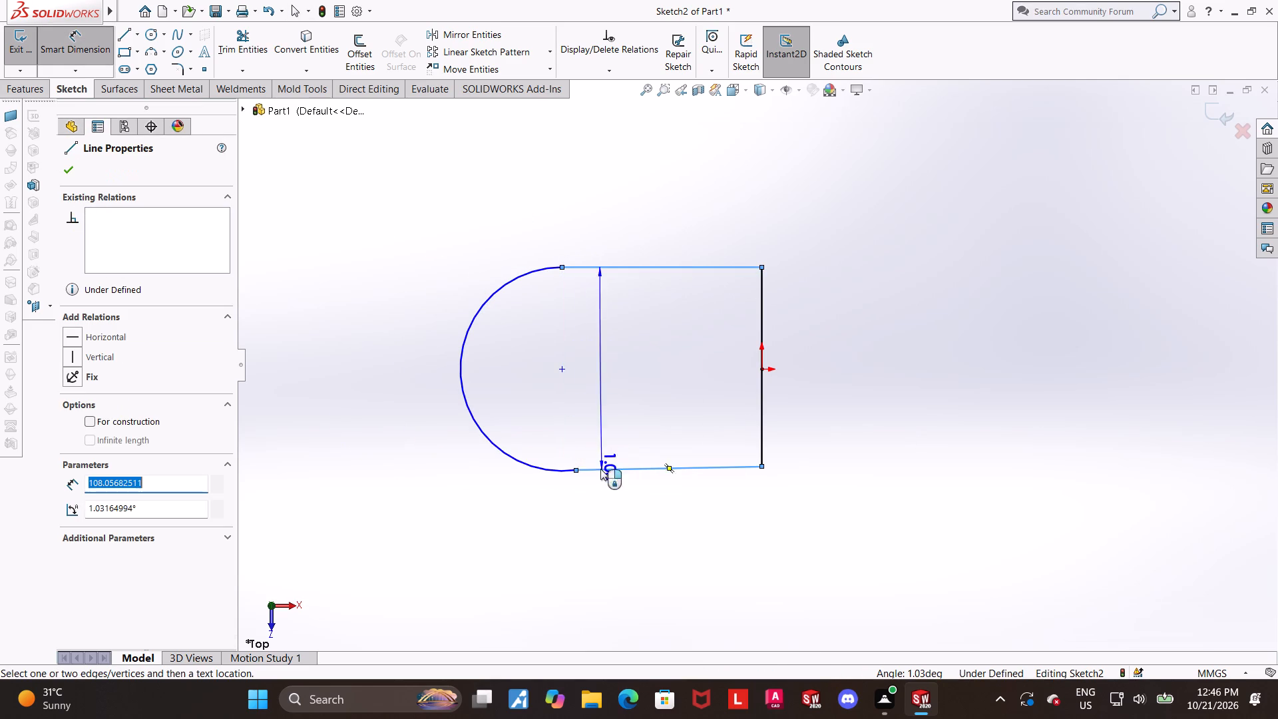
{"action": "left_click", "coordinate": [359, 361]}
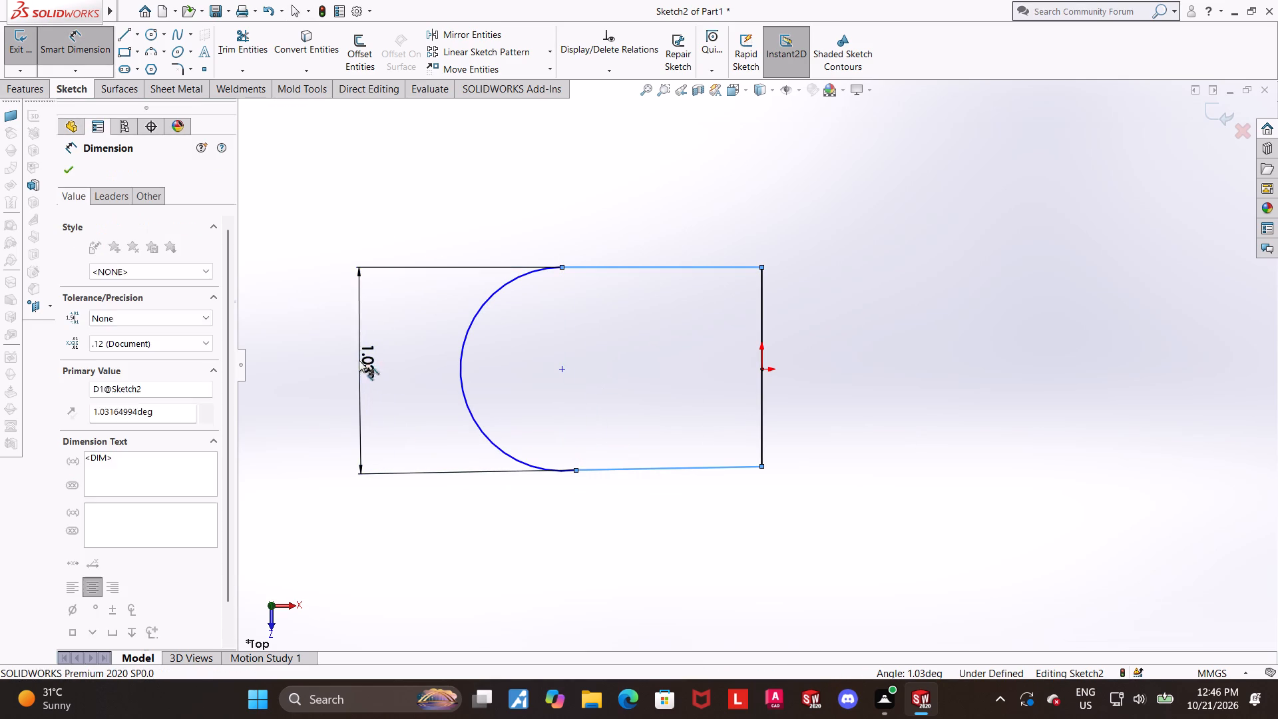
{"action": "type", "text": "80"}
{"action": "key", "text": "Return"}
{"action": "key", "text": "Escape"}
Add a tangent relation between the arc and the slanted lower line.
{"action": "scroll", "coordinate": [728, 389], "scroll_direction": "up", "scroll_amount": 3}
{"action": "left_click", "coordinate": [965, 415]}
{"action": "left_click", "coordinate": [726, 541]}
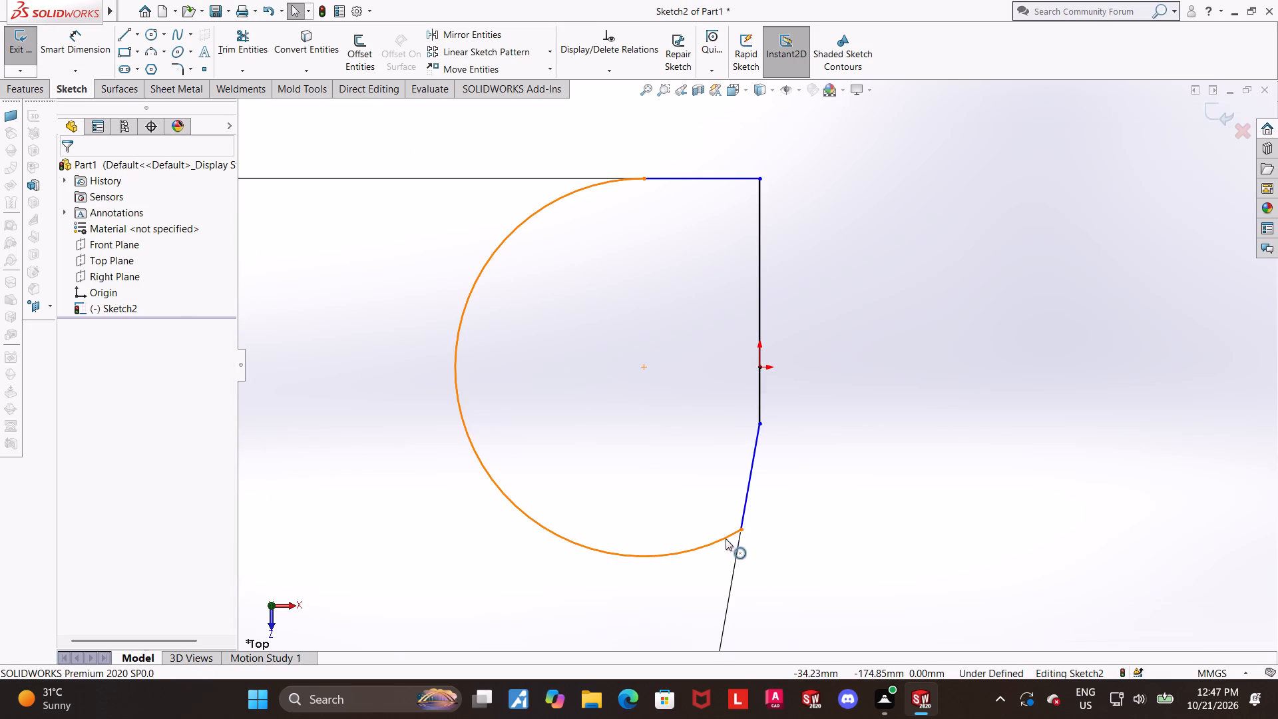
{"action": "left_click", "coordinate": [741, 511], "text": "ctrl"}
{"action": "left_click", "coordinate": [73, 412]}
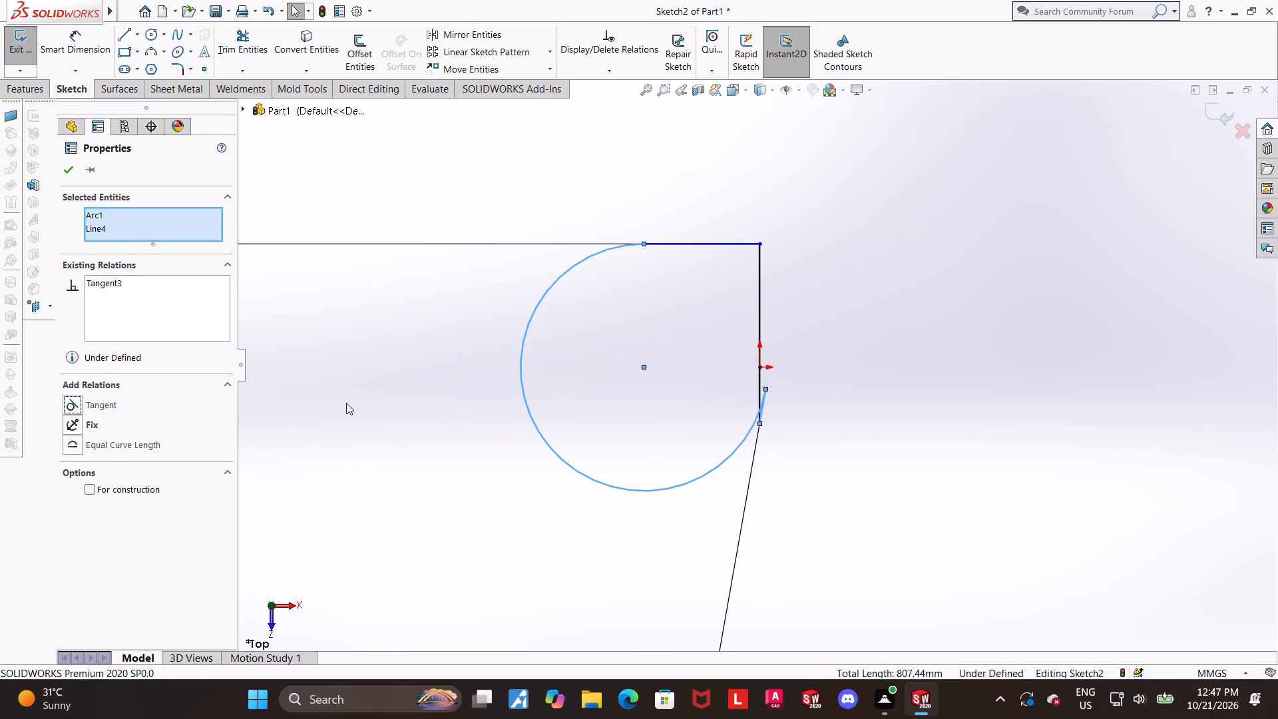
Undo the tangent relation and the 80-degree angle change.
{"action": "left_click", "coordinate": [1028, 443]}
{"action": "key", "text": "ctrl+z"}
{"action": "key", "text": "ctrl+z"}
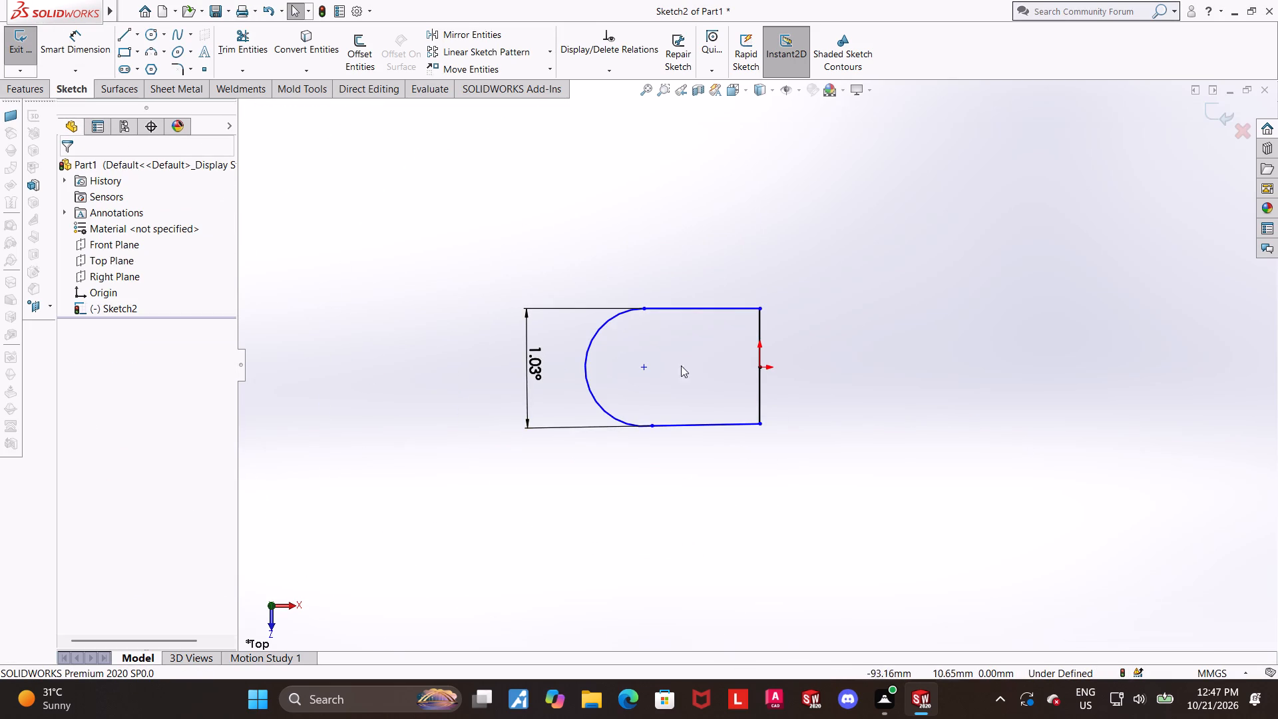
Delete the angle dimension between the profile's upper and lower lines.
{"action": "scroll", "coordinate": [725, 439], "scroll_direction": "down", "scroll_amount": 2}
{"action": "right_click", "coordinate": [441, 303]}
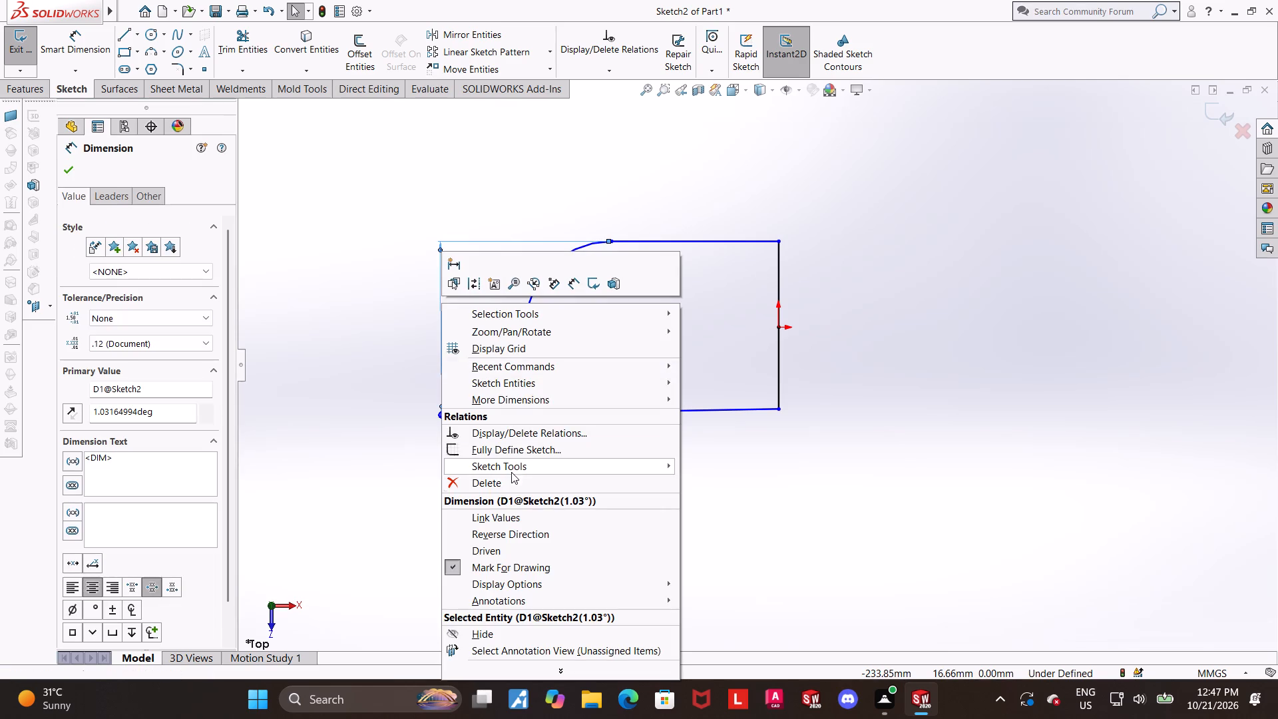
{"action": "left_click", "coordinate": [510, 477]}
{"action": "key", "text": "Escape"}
Apply a horizontal relation to the profile's lower line and to its upper line.
{"action": "left_click", "coordinate": [699, 415]}
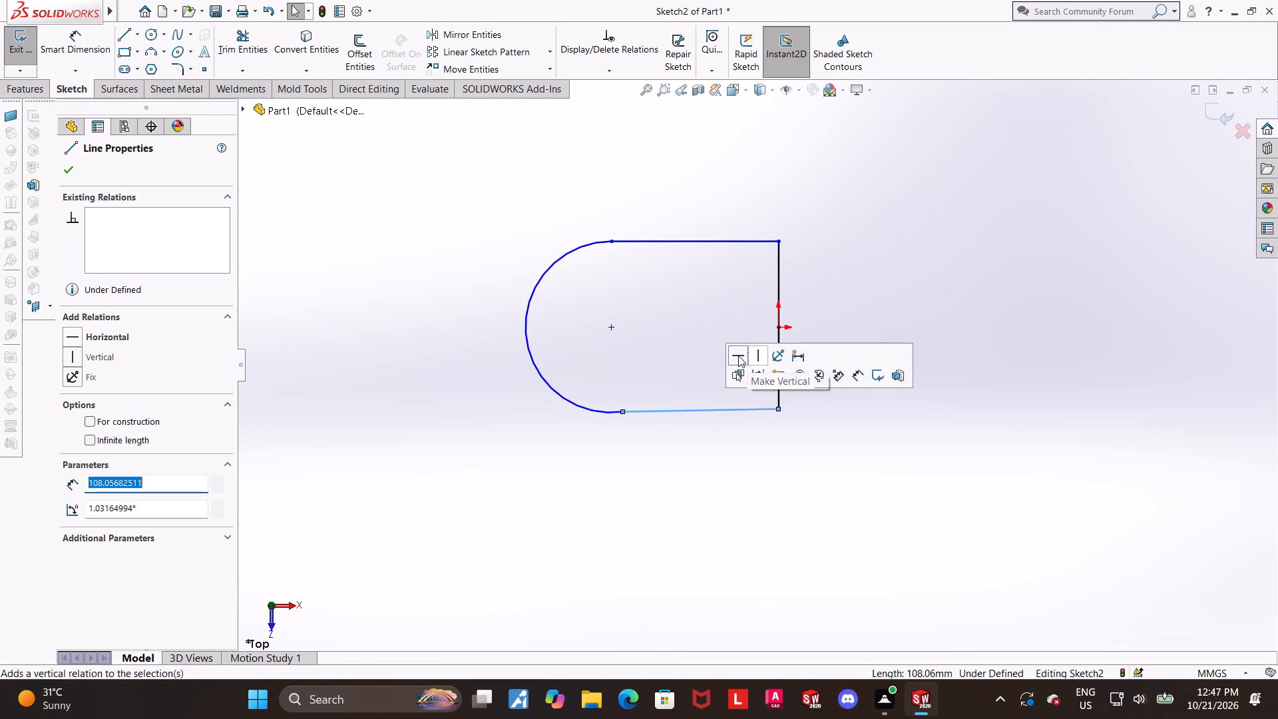
{"action": "left_click", "coordinate": [738, 356]}
{"action": "left_click", "coordinate": [864, 436]}
{"action": "left_click", "coordinate": [648, 245]}
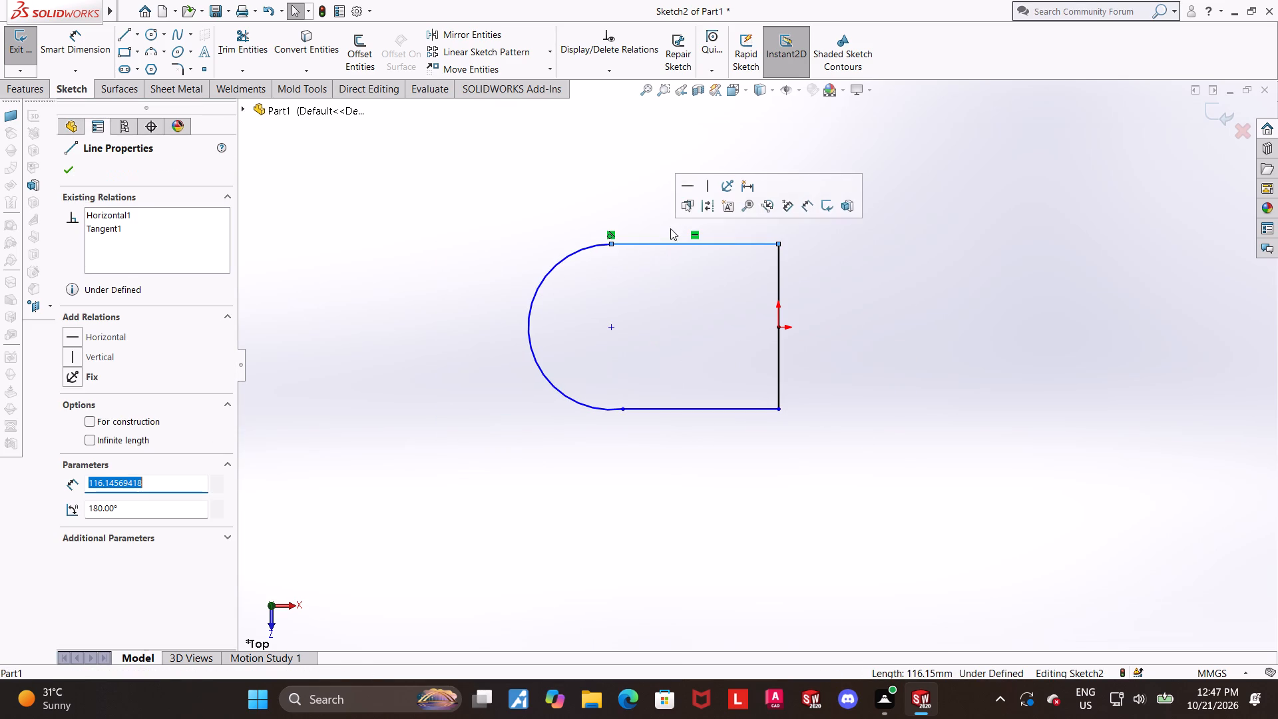
{"action": "left_click", "coordinate": [688, 183]}
{"action": "left_click", "coordinate": [678, 405]}
{"action": "key", "text": "Escape"}
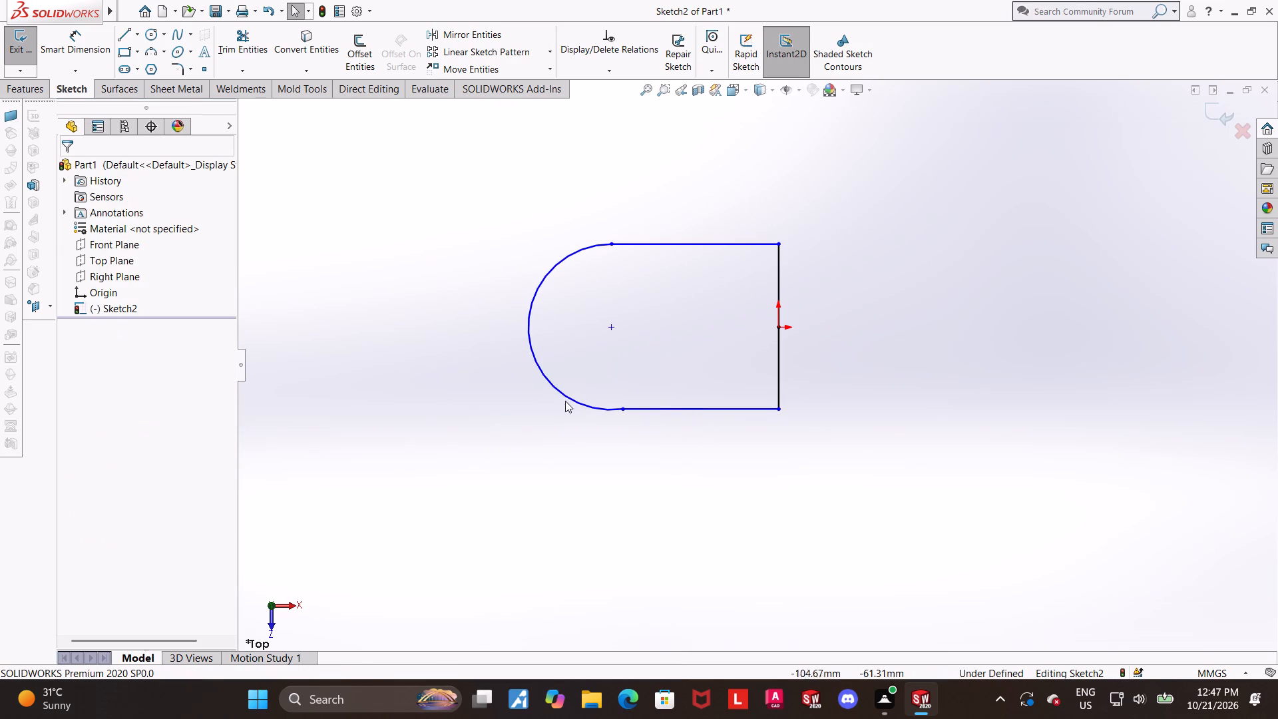
Make the arc tangent to the profile's lower horizontal line.
{"action": "left_click", "coordinate": [615, 408], "text": "ctrl"}
{"action": "left_click", "coordinate": [631, 408], "text": "ctrl"}
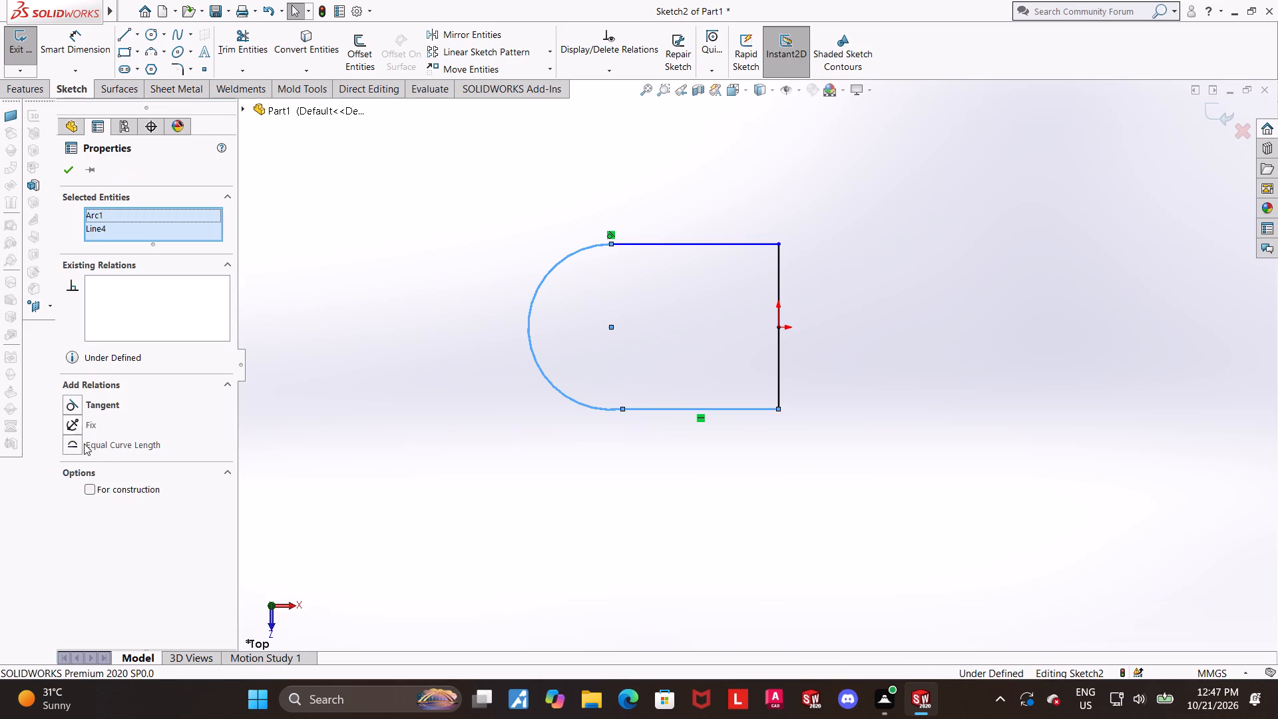
{"action": "left_click", "coordinate": [60, 407]}
{"action": "left_click", "coordinate": [73, 407]}
{"action": "left_click", "coordinate": [452, 473]}
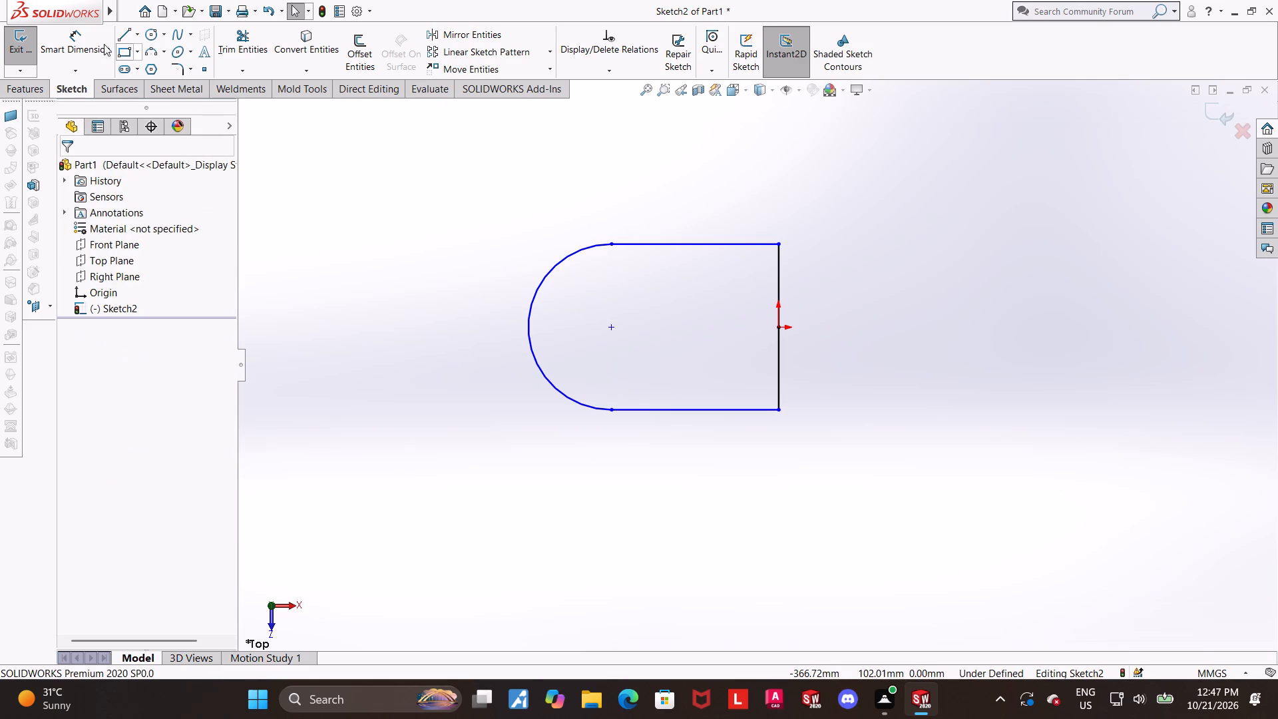
Dimension the distance between the upper and lower horizontal lines and set it to 80 mm.
{"action": "left_click", "coordinate": [101, 43]}
{"action": "left_click", "coordinate": [637, 241]}
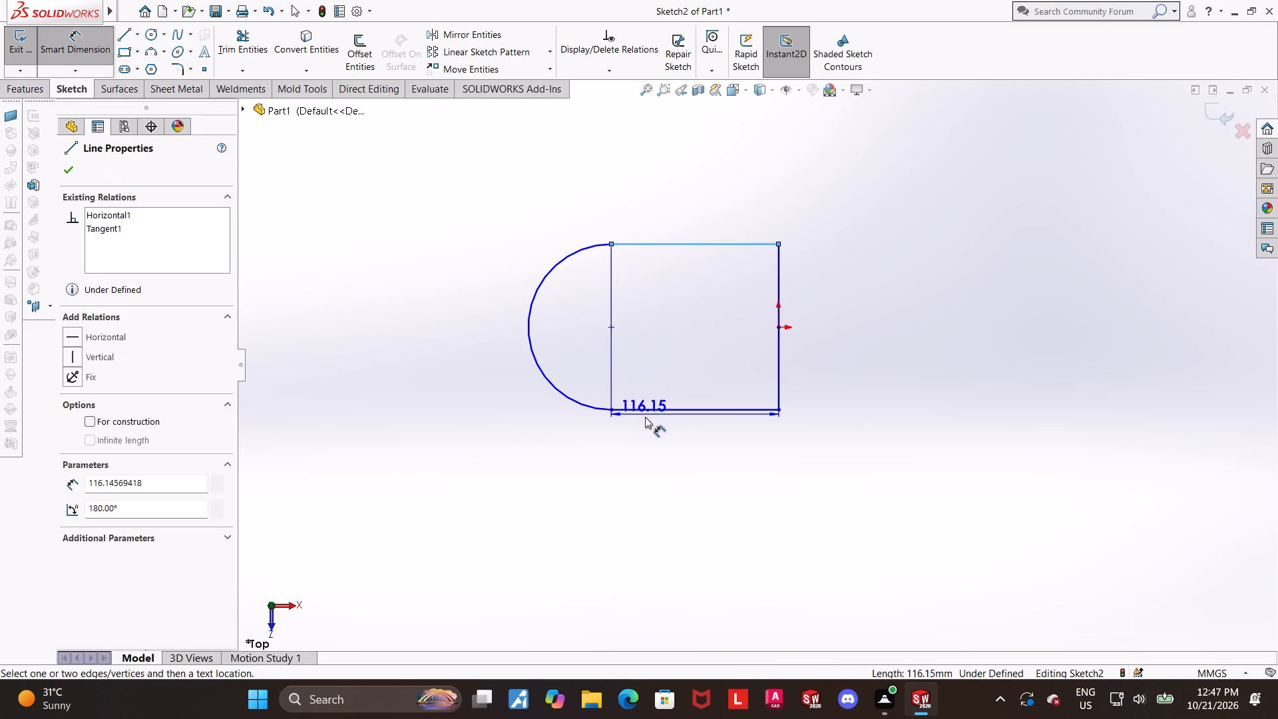
{"action": "left_click", "coordinate": [644, 411]}
{"action": "left_click", "coordinate": [436, 335]}
{"action": "type", "text": "80"}
{"action": "key", "text": "Return"}
{"action": "key", "text": "Escape"}
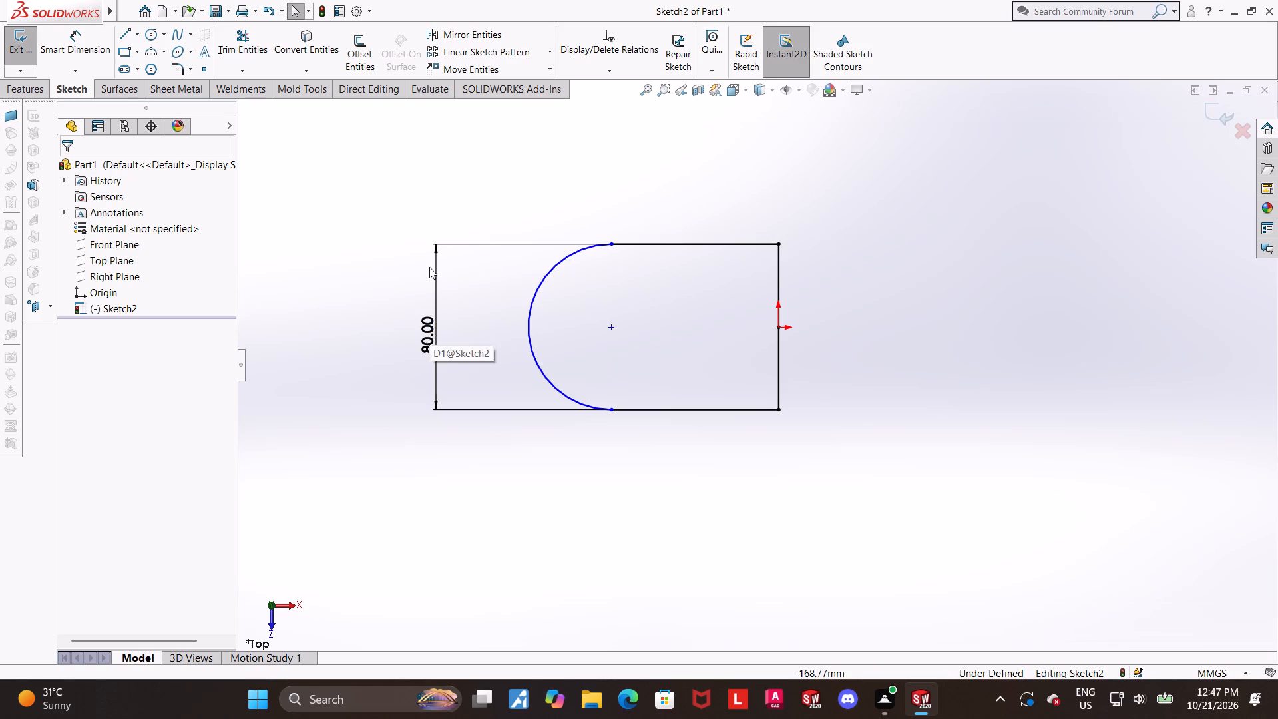
{"action": "scroll", "coordinate": [662, 354], "scroll_direction": "up", "scroll_amount": 1}
{"action": "scroll", "coordinate": [831, 316], "scroll_direction": "down", "scroll_amount": 1}
{"action": "key", "text": "Escape"}
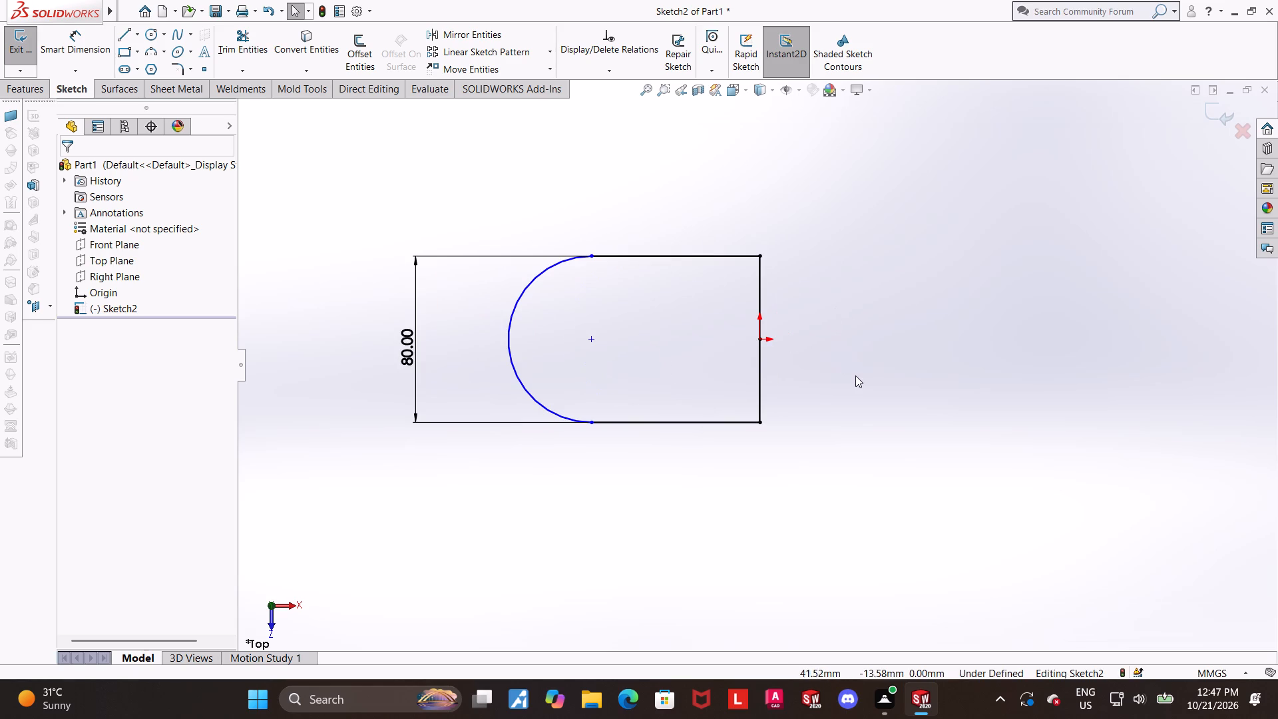
{"action": "left_click", "coordinate": [855, 375]}
Apply 15 mm sketch fillets to the two corners at the profile's straight vertical end.
{"action": "scroll", "coordinate": [755, 324], "scroll_direction": "down", "scroll_amount": 1}
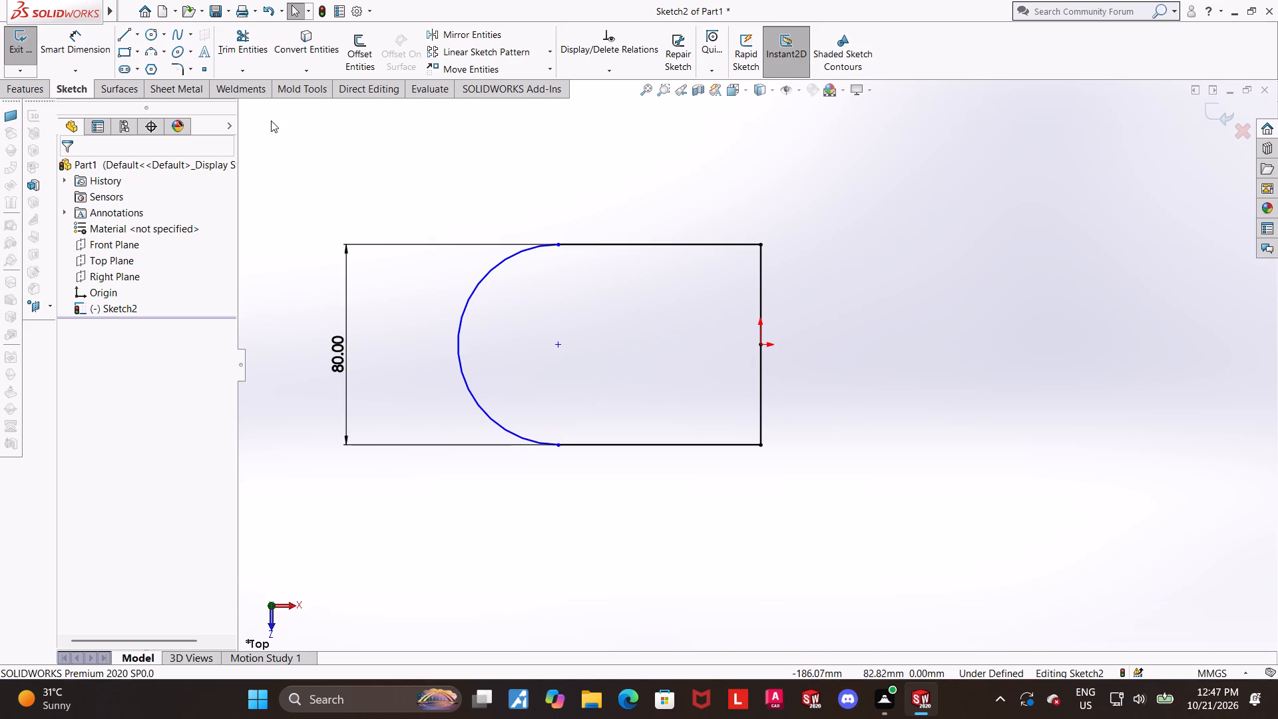
{"action": "left_click", "coordinate": [180, 69]}
{"action": "key", "text": "1"}
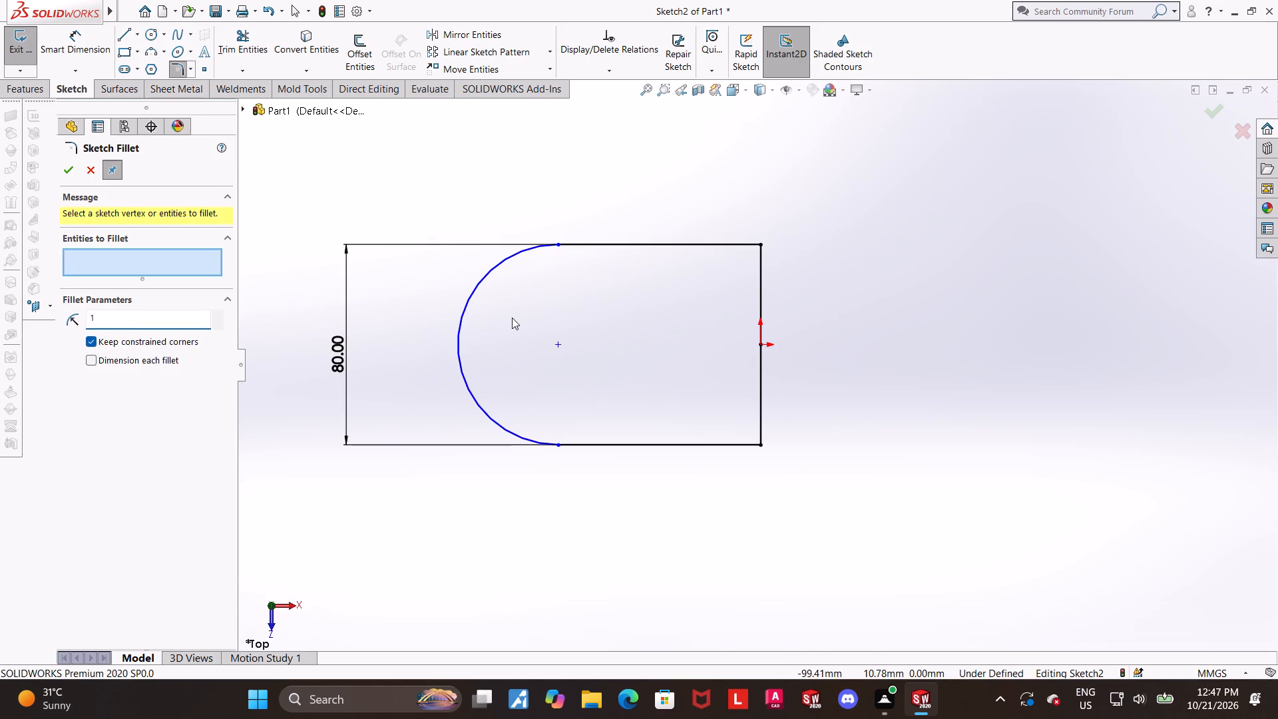
{"action": "key", "text": "5"}
{"action": "key", "text": "Return"}
{"action": "left_click", "coordinate": [760, 246]}
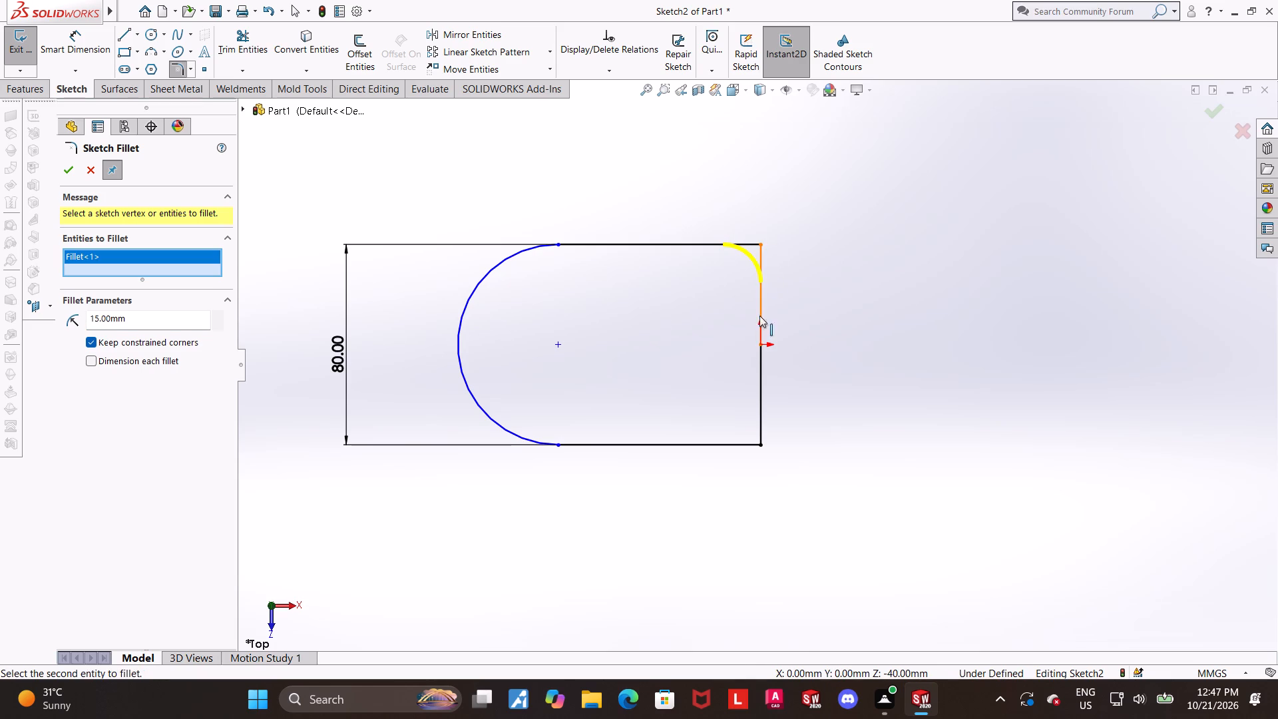
{"action": "left_click", "coordinate": [758, 442]}
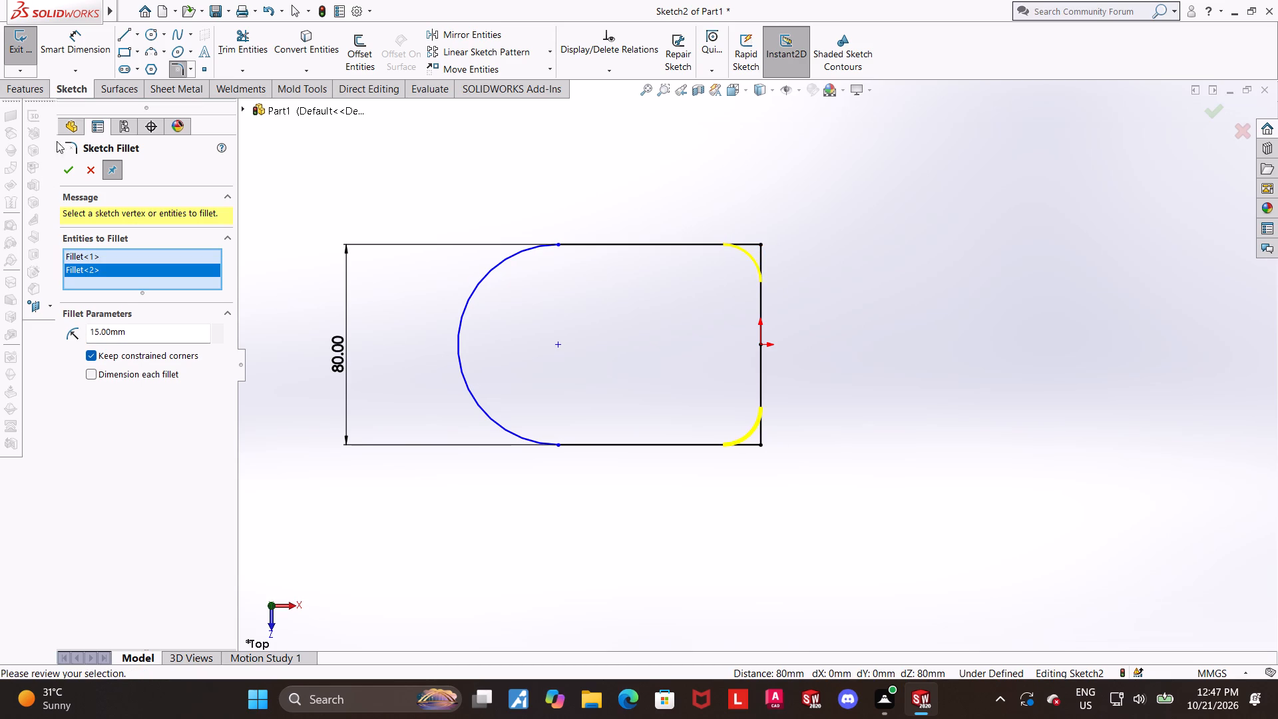
{"action": "left_click", "coordinate": [63, 162]}
{"action": "left_click", "coordinate": [960, 322]}
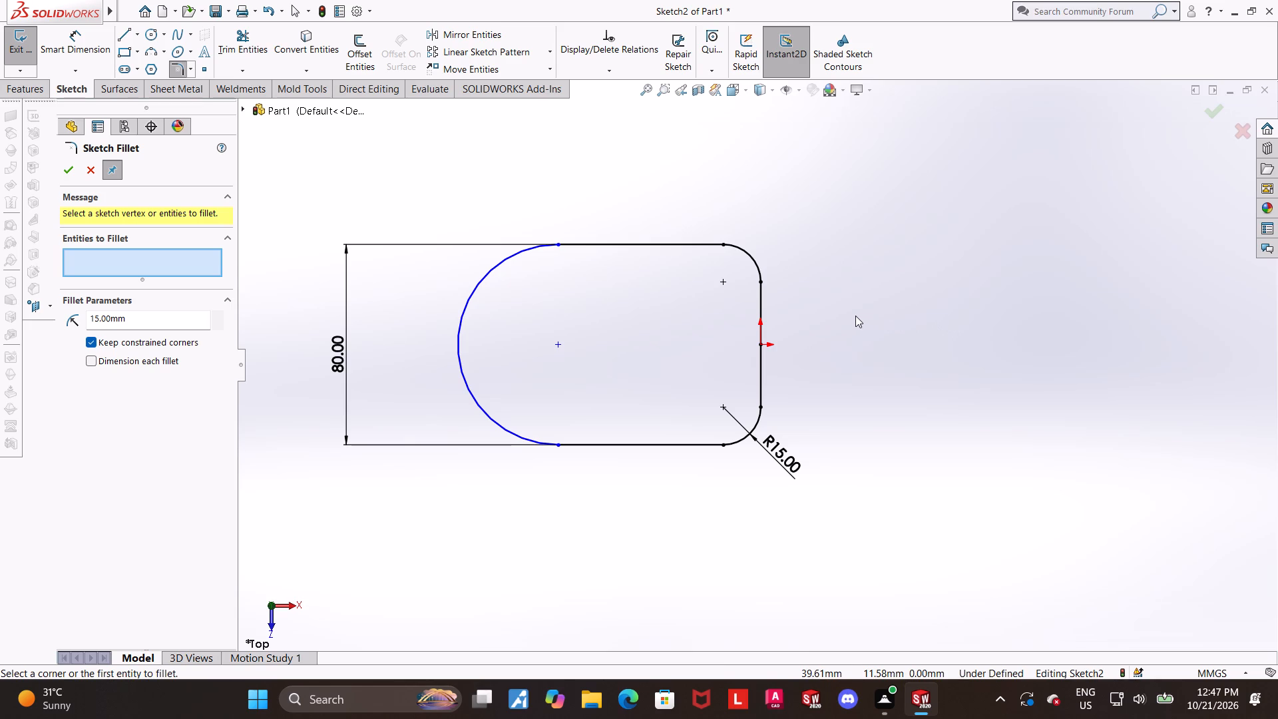
{"action": "scroll", "coordinate": [775, 334], "scroll_direction": "down", "scroll_amount": 1}
{"action": "scroll", "coordinate": [775, 334], "scroll_direction": "up", "scroll_amount": 1}
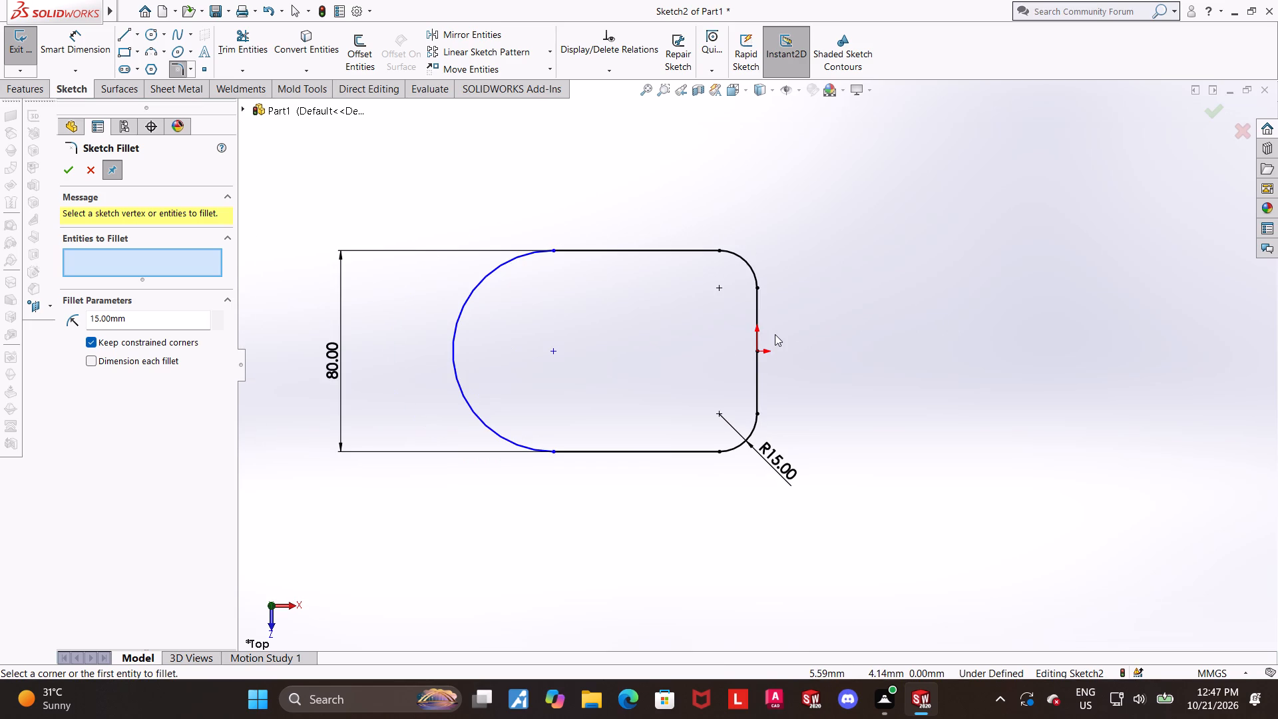
{"action": "left_click", "coordinate": [65, 168]}
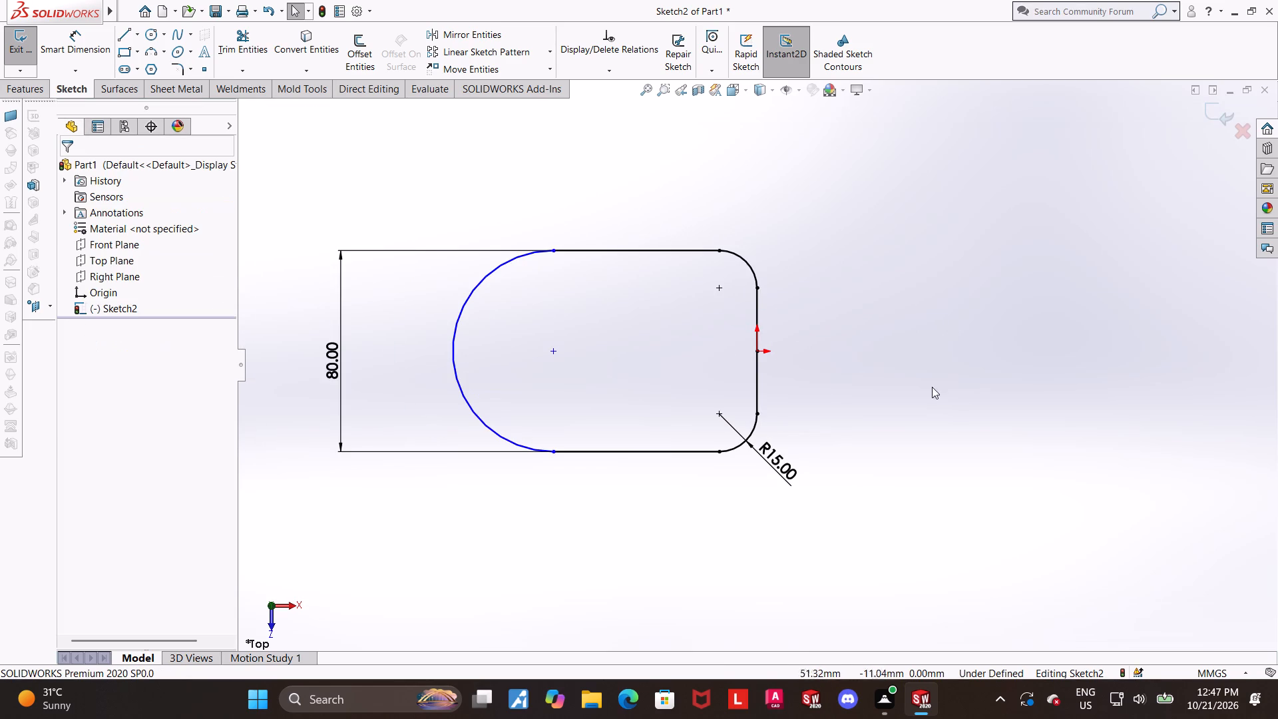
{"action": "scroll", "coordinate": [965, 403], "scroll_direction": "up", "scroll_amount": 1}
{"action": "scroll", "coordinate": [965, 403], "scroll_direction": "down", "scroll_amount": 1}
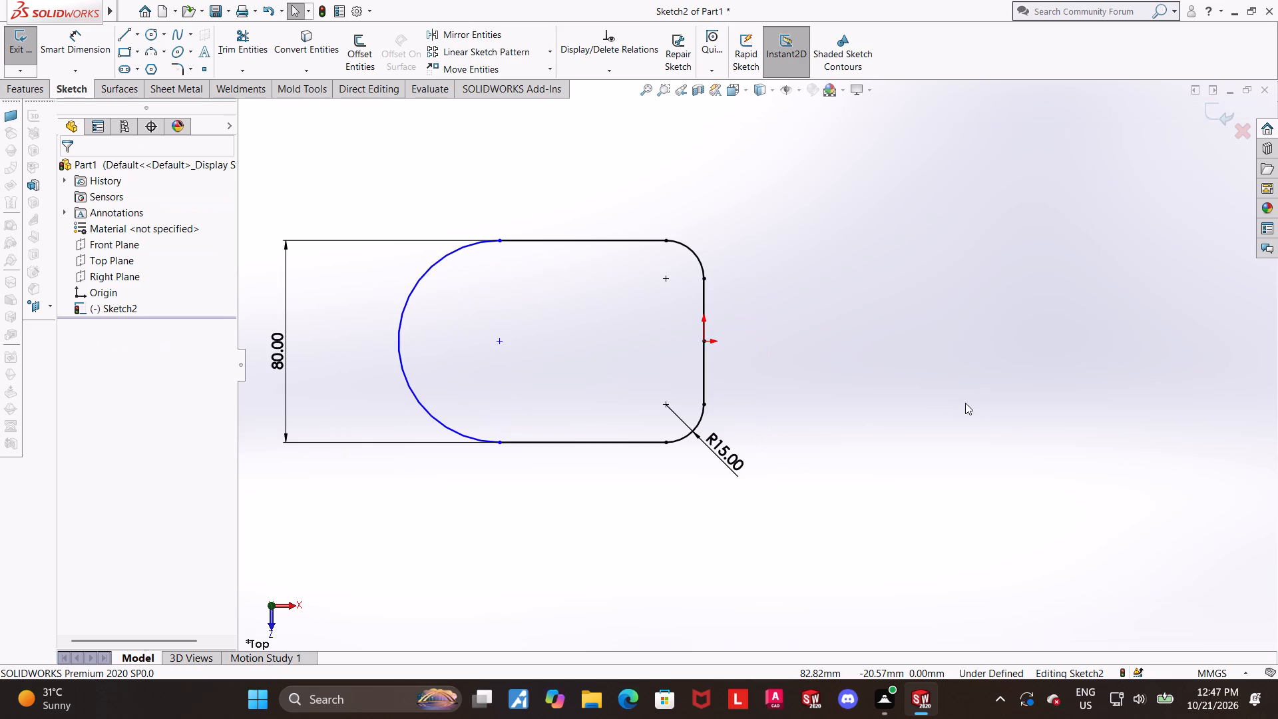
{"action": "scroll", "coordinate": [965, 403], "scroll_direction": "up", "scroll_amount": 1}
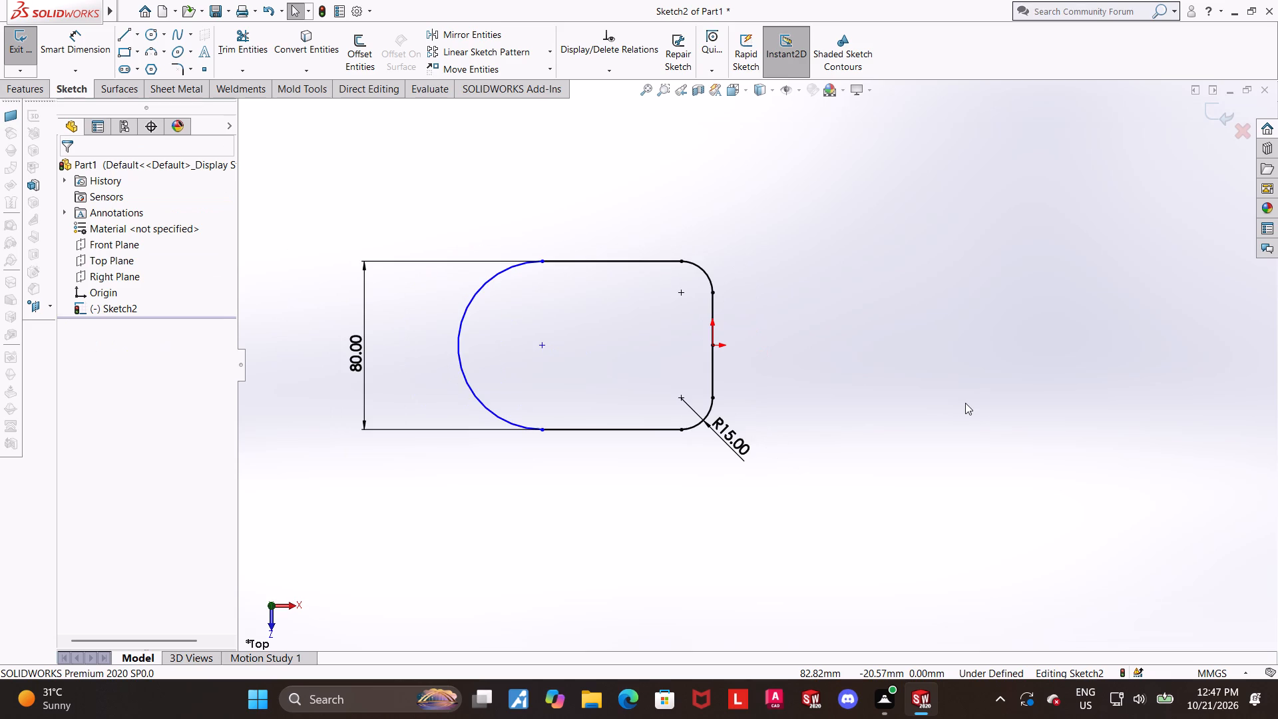
Dimension the horizontal distance between the large arc's centre and the upper corner fillet's centre and set it to 95 mm.
{"action": "scroll", "coordinate": [965, 403], "scroll_direction": "up", "scroll_amount": 1}
{"action": "scroll", "coordinate": [965, 403], "scroll_direction": "down", "scroll_amount": 1}
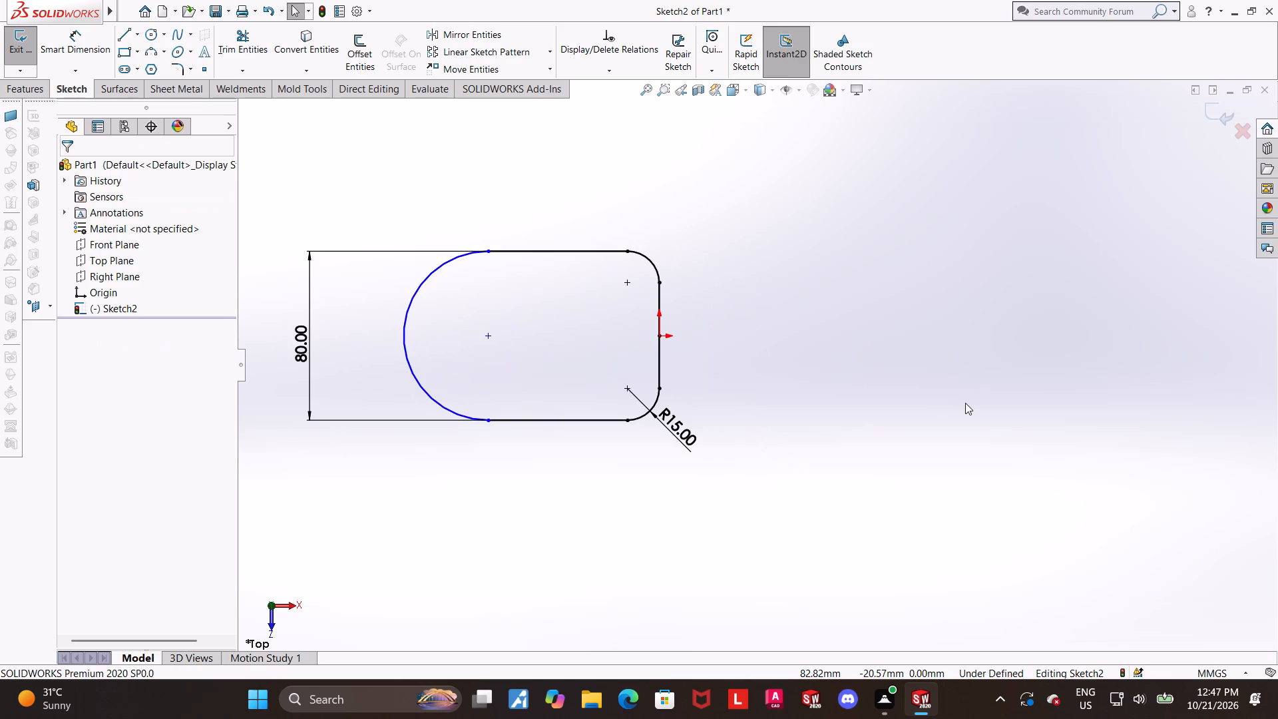
{"action": "left_click", "coordinate": [76, 35]}
{"action": "scroll", "coordinate": [495, 334], "scroll_direction": "up", "scroll_amount": 1}
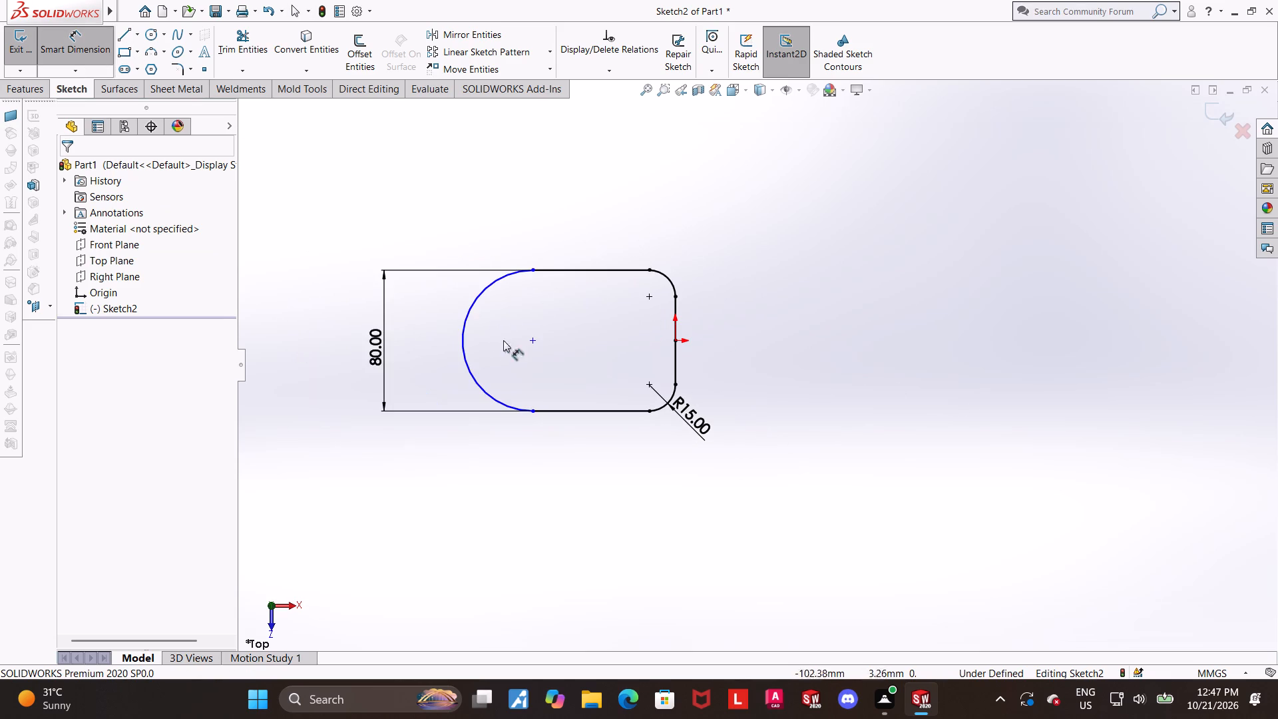
{"action": "scroll", "coordinate": [735, 371], "scroll_direction": "down", "scroll_amount": 1}
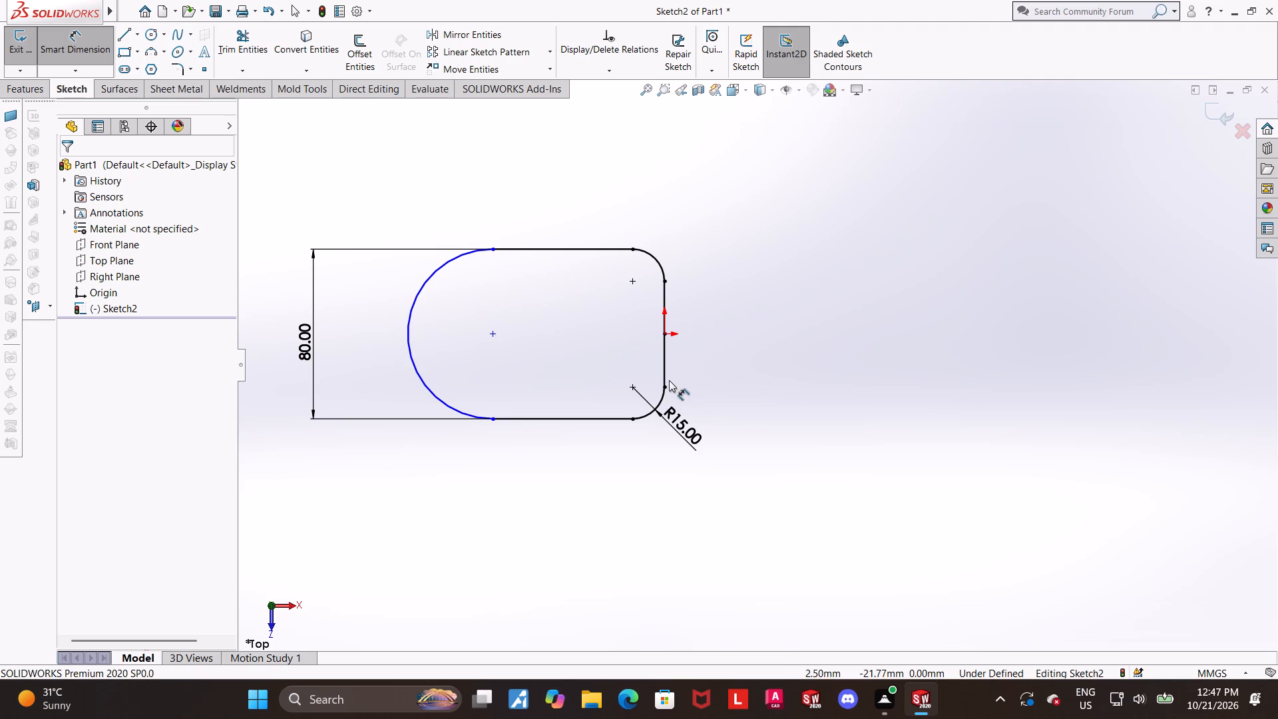
{"action": "scroll", "coordinate": [669, 380], "scroll_direction": "down", "scroll_amount": 1}
{"action": "left_click", "coordinate": [458, 326]}
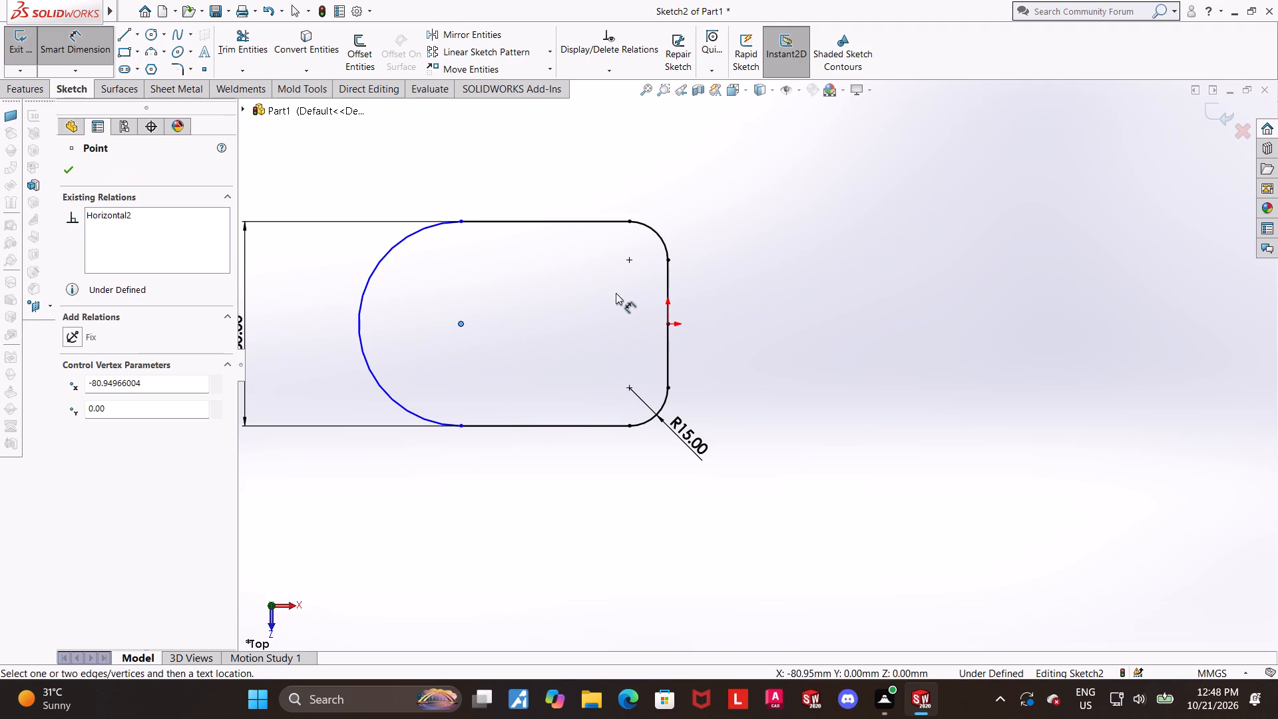
{"action": "scroll", "coordinate": [647, 310], "scroll_direction": "up", "scroll_amount": 1}
{"action": "scroll", "coordinate": [647, 310], "scroll_direction": "down", "scroll_amount": 1}
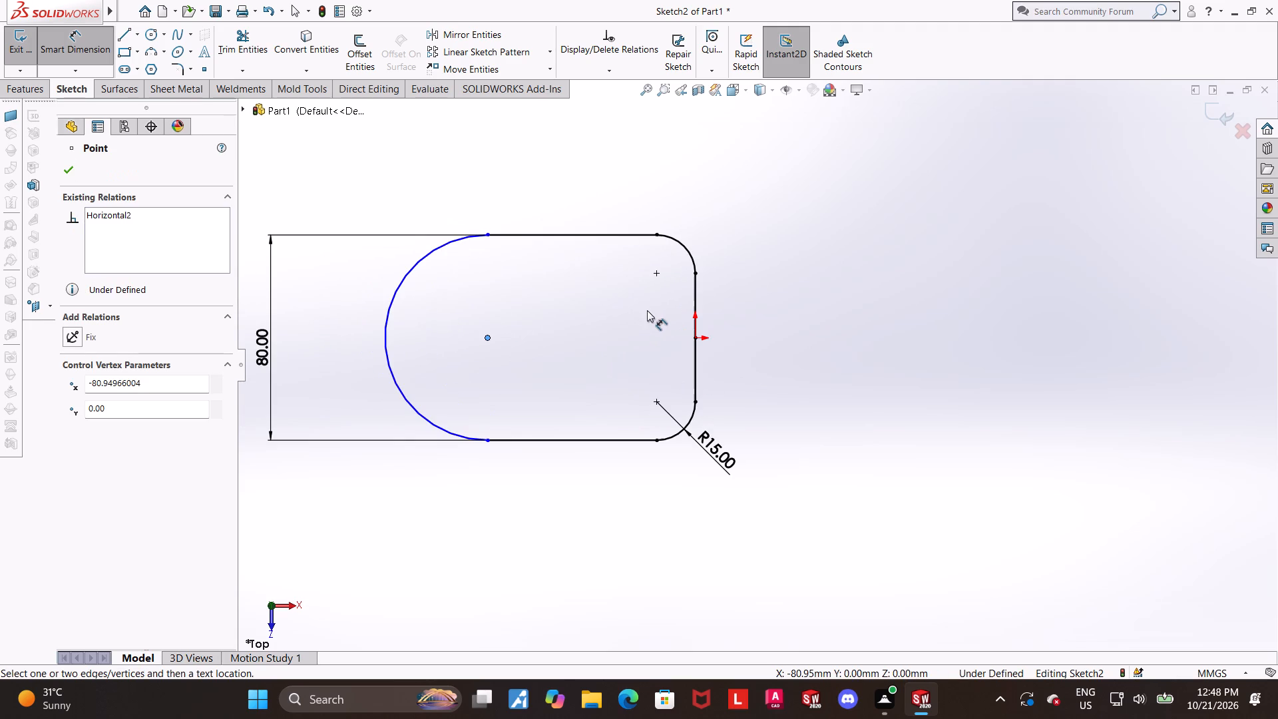
{"action": "scroll", "coordinate": [647, 310], "scroll_direction": "up", "scroll_amount": 1}
{"action": "scroll", "coordinate": [647, 310], "scroll_direction": "down", "scroll_amount": 1}
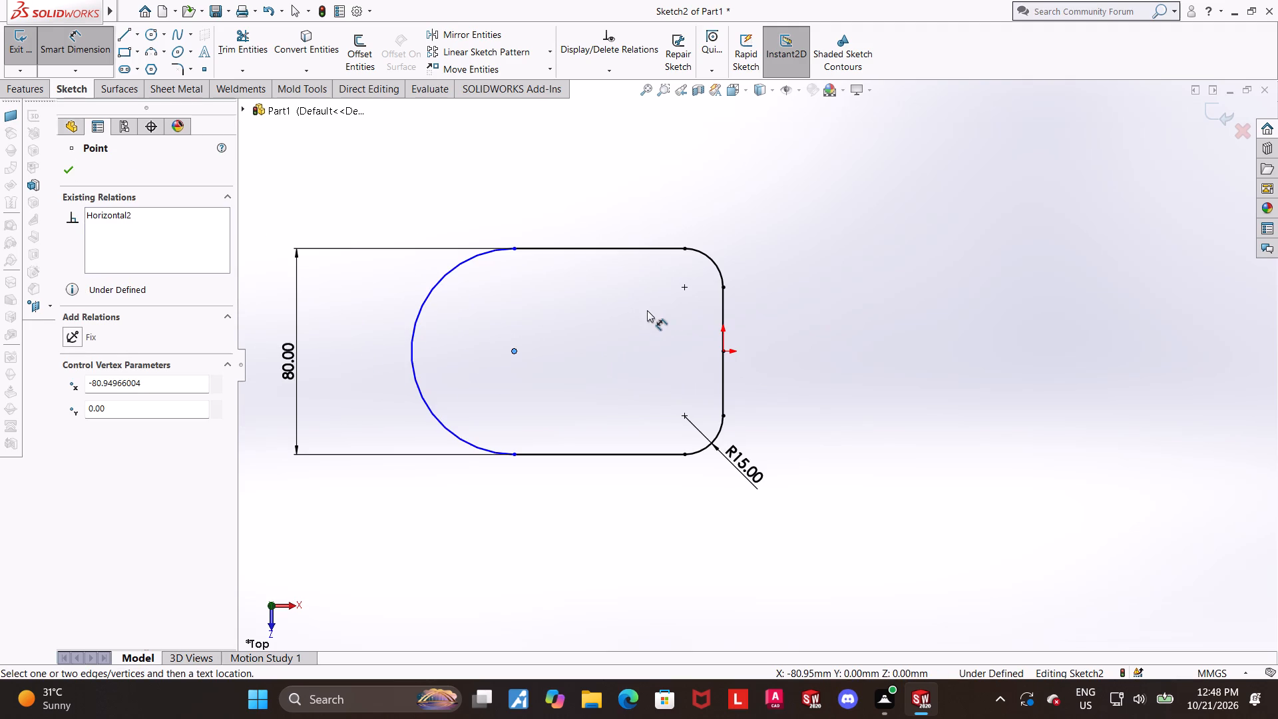
{"action": "left_click", "coordinate": [688, 286]}
{"action": "left_click", "coordinate": [646, 197]}
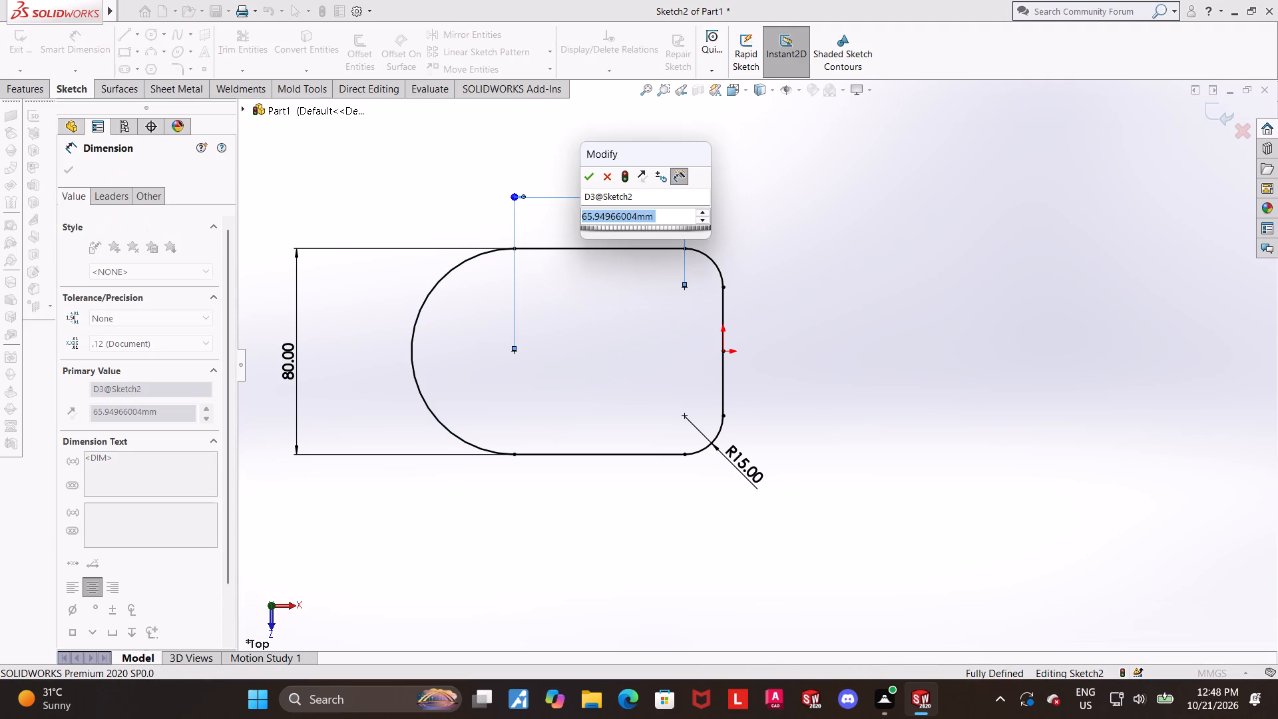
{"action": "type", "text": "45"}
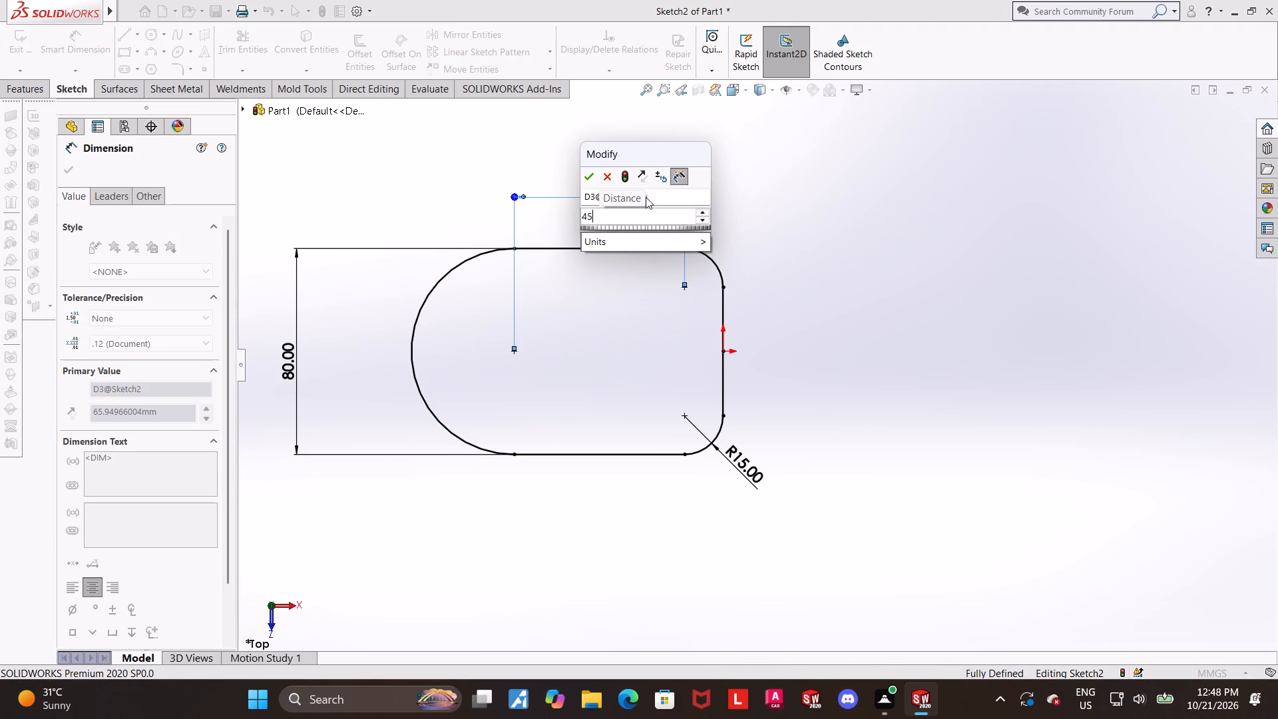
{"action": "key", "text": "shift+plus"}
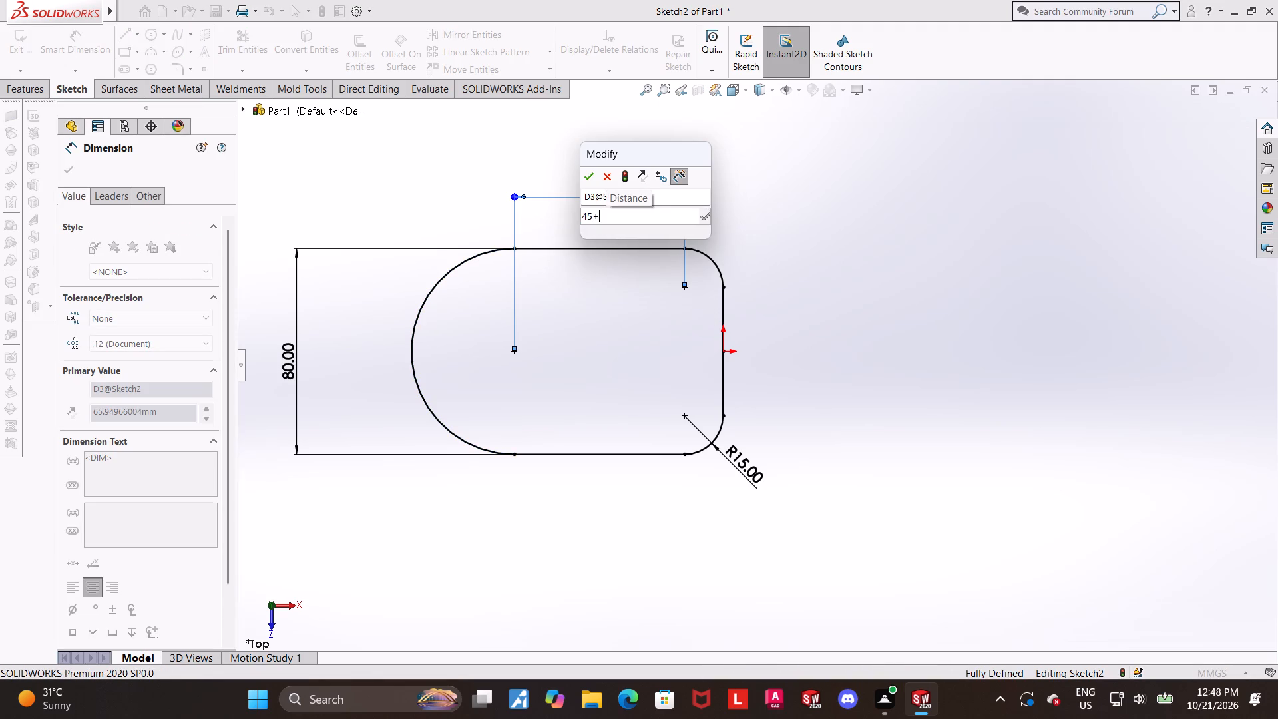
{"action": "type", "text": "50"}
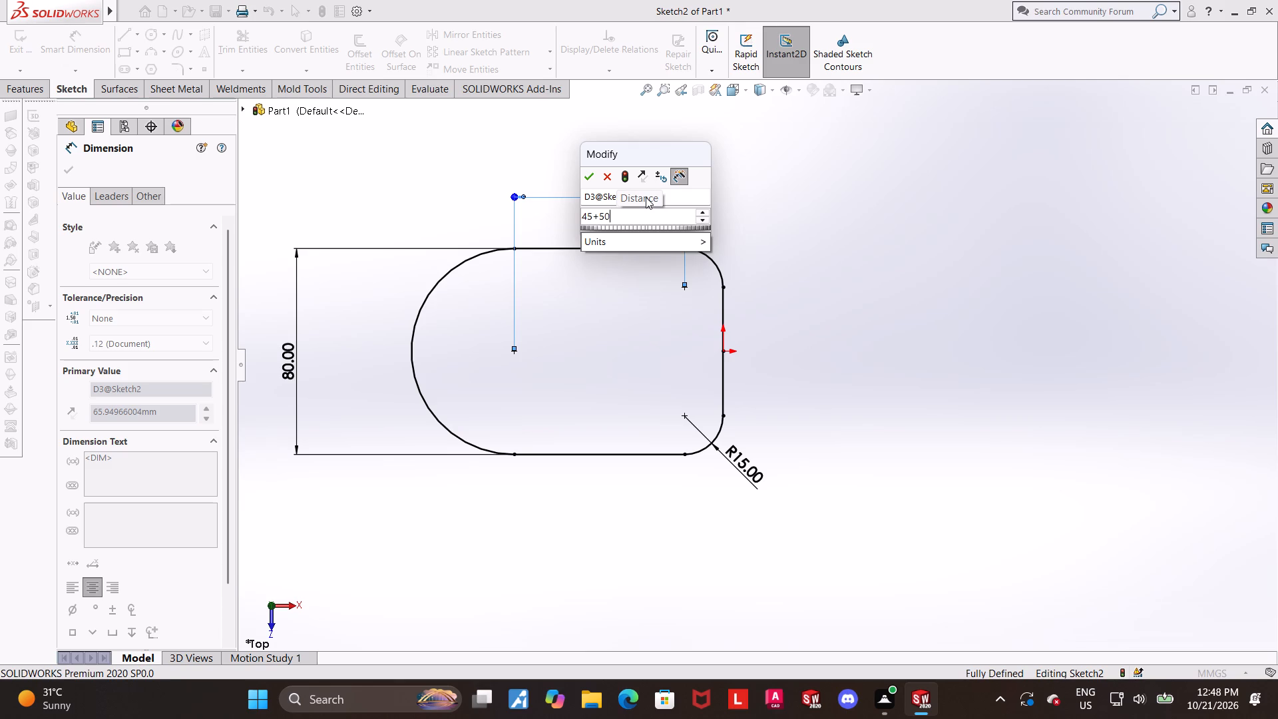
{"action": "key", "text": "Return"}
{"action": "key", "text": "Escape"}
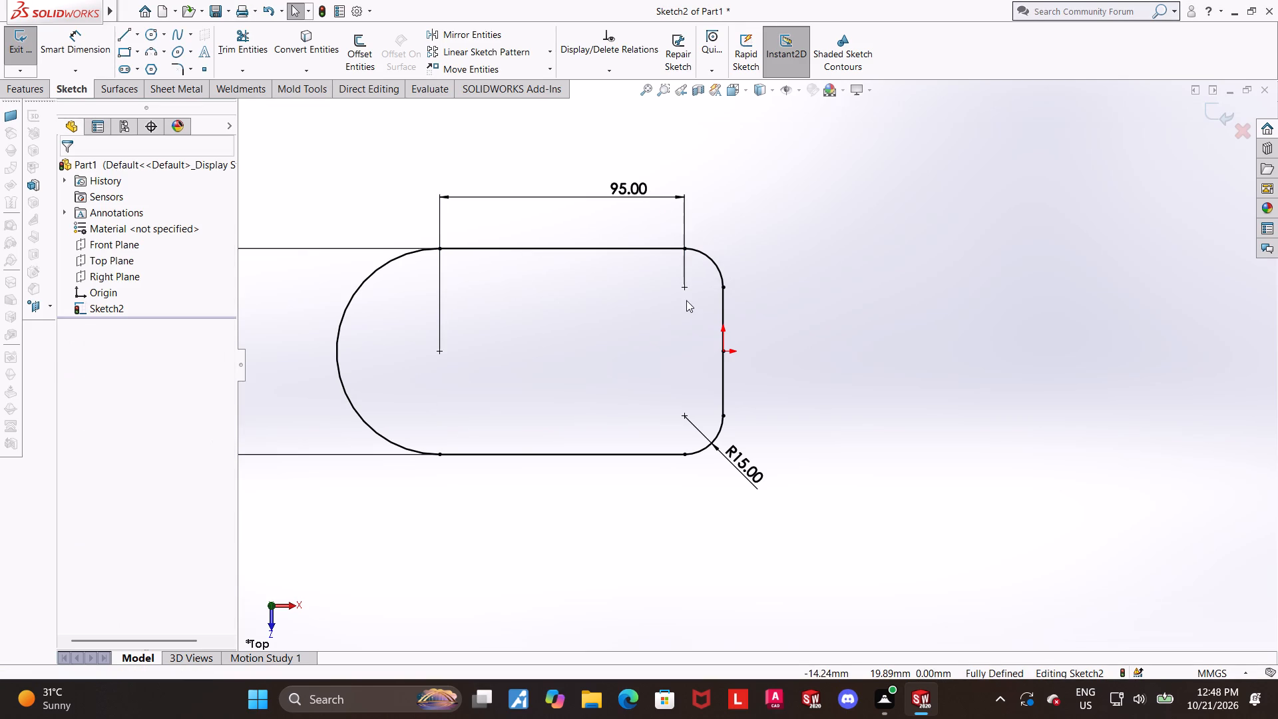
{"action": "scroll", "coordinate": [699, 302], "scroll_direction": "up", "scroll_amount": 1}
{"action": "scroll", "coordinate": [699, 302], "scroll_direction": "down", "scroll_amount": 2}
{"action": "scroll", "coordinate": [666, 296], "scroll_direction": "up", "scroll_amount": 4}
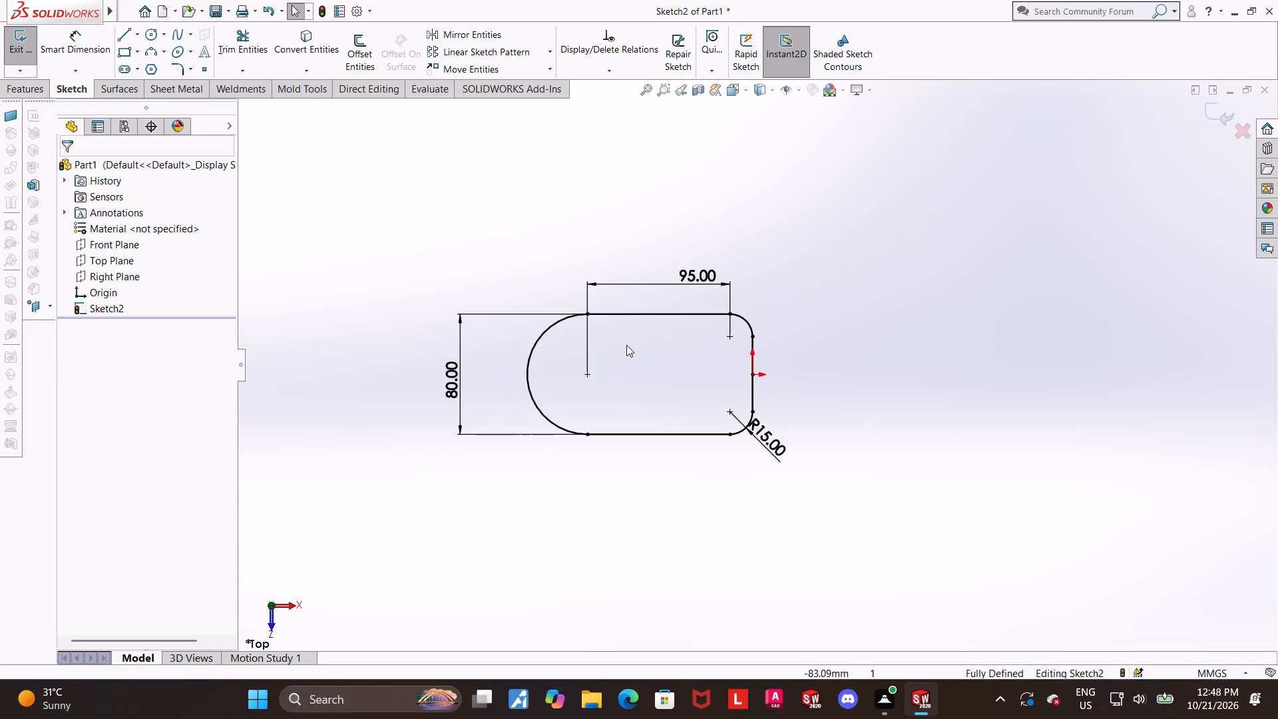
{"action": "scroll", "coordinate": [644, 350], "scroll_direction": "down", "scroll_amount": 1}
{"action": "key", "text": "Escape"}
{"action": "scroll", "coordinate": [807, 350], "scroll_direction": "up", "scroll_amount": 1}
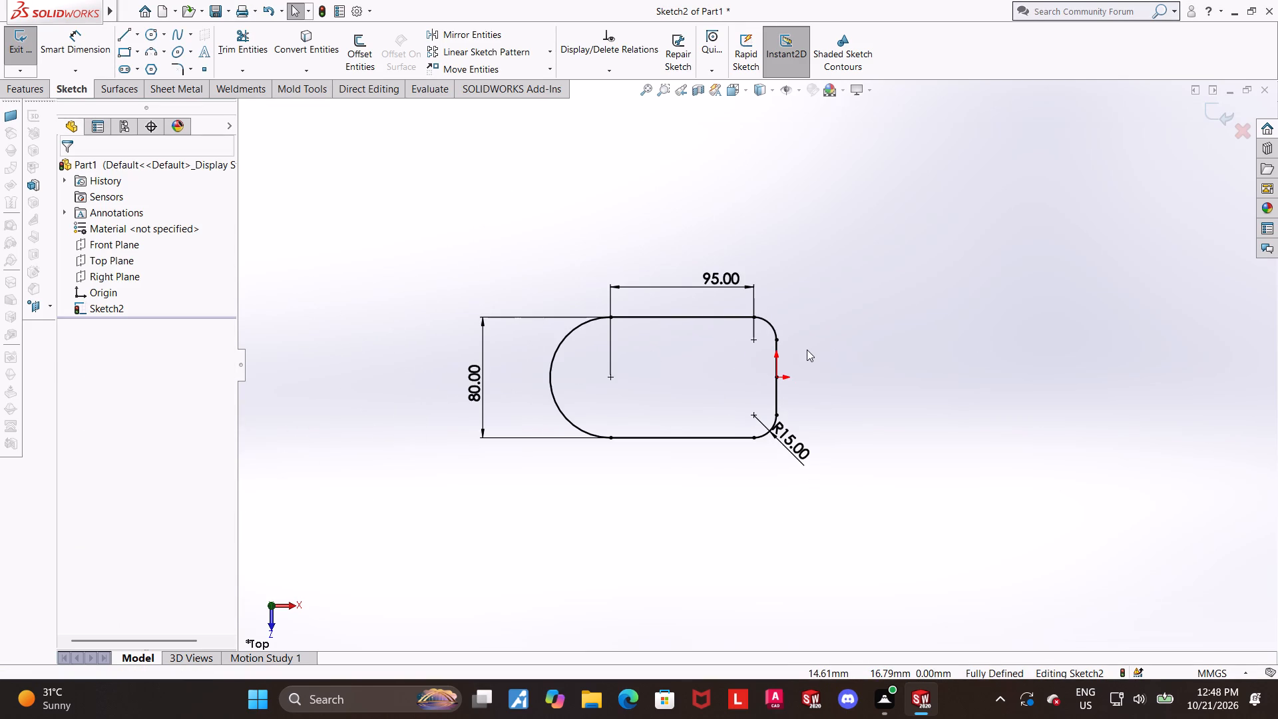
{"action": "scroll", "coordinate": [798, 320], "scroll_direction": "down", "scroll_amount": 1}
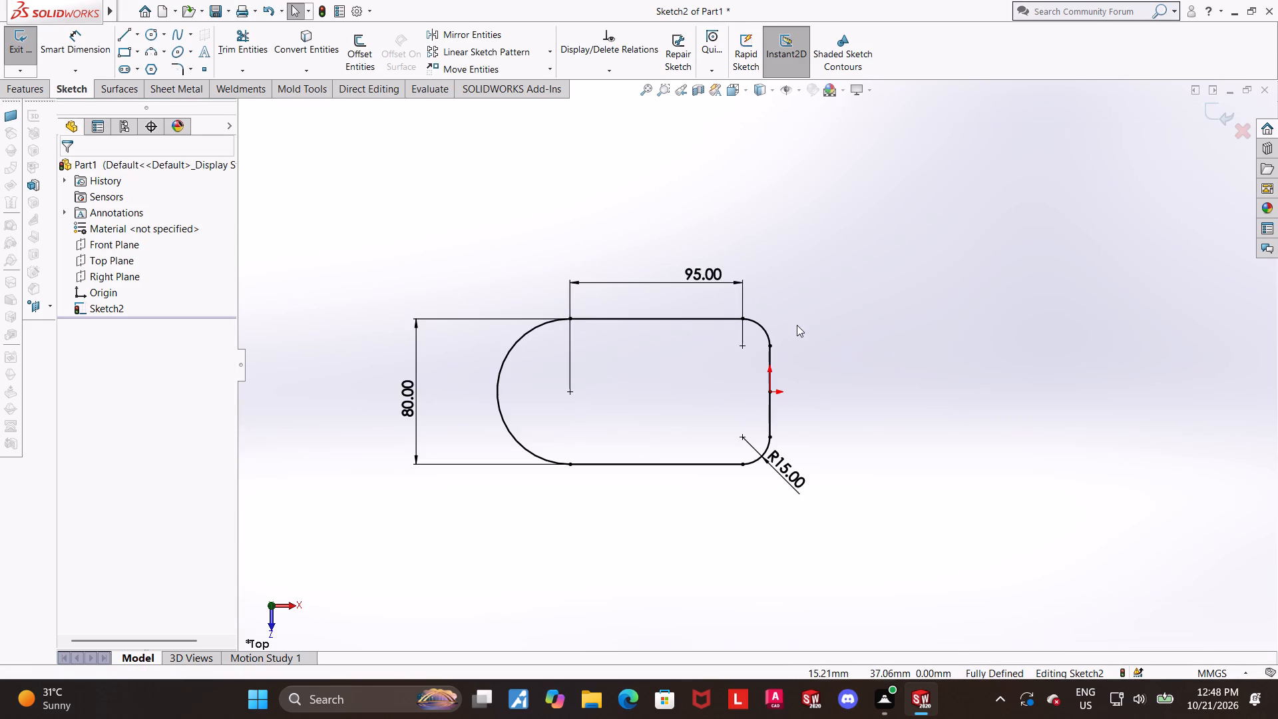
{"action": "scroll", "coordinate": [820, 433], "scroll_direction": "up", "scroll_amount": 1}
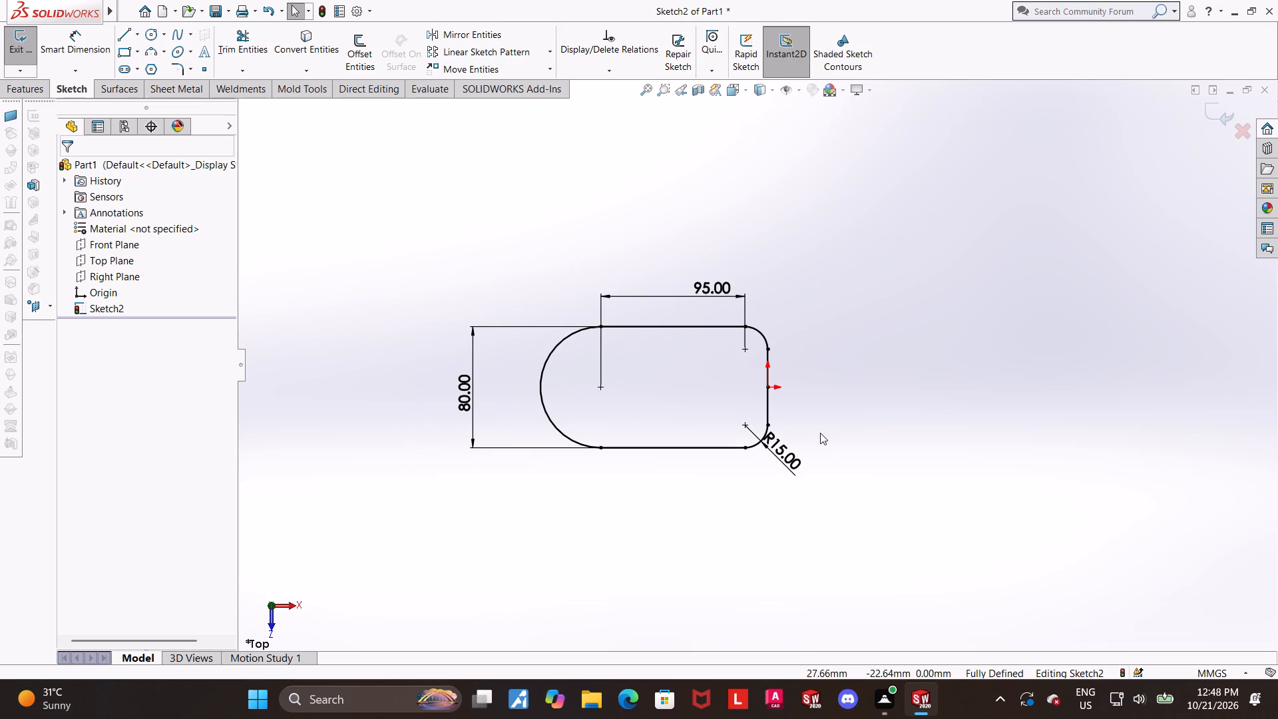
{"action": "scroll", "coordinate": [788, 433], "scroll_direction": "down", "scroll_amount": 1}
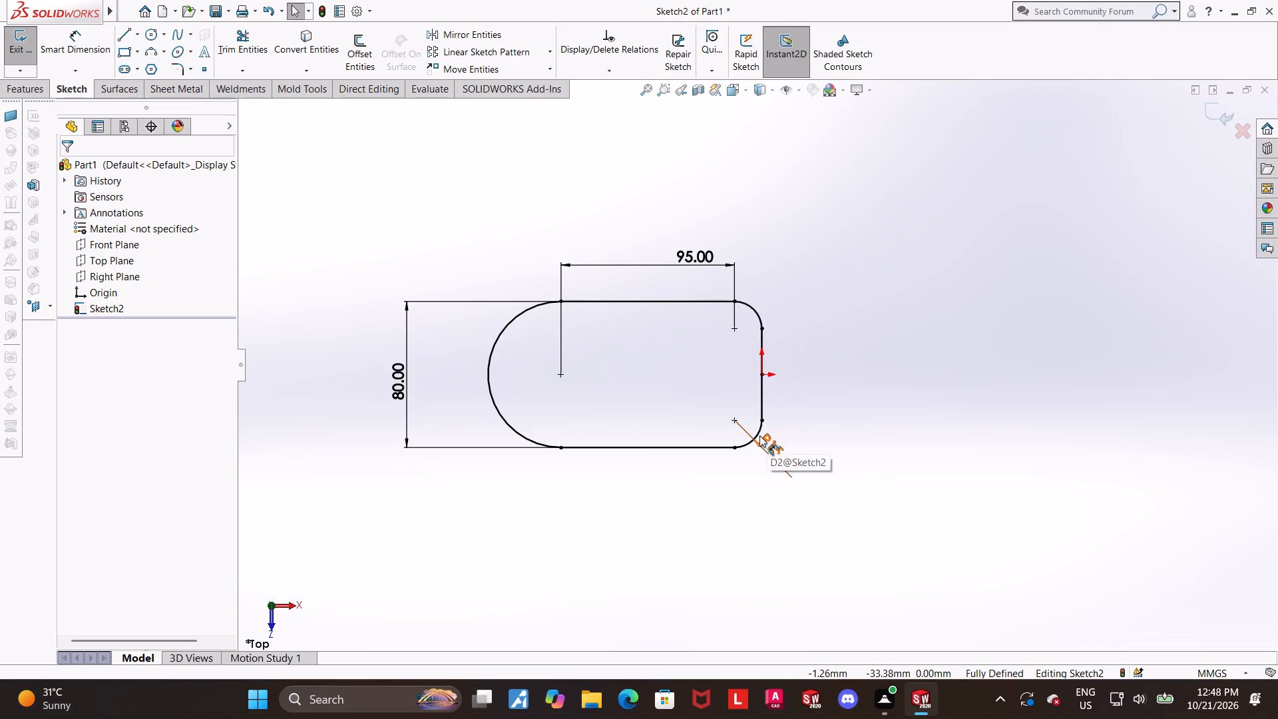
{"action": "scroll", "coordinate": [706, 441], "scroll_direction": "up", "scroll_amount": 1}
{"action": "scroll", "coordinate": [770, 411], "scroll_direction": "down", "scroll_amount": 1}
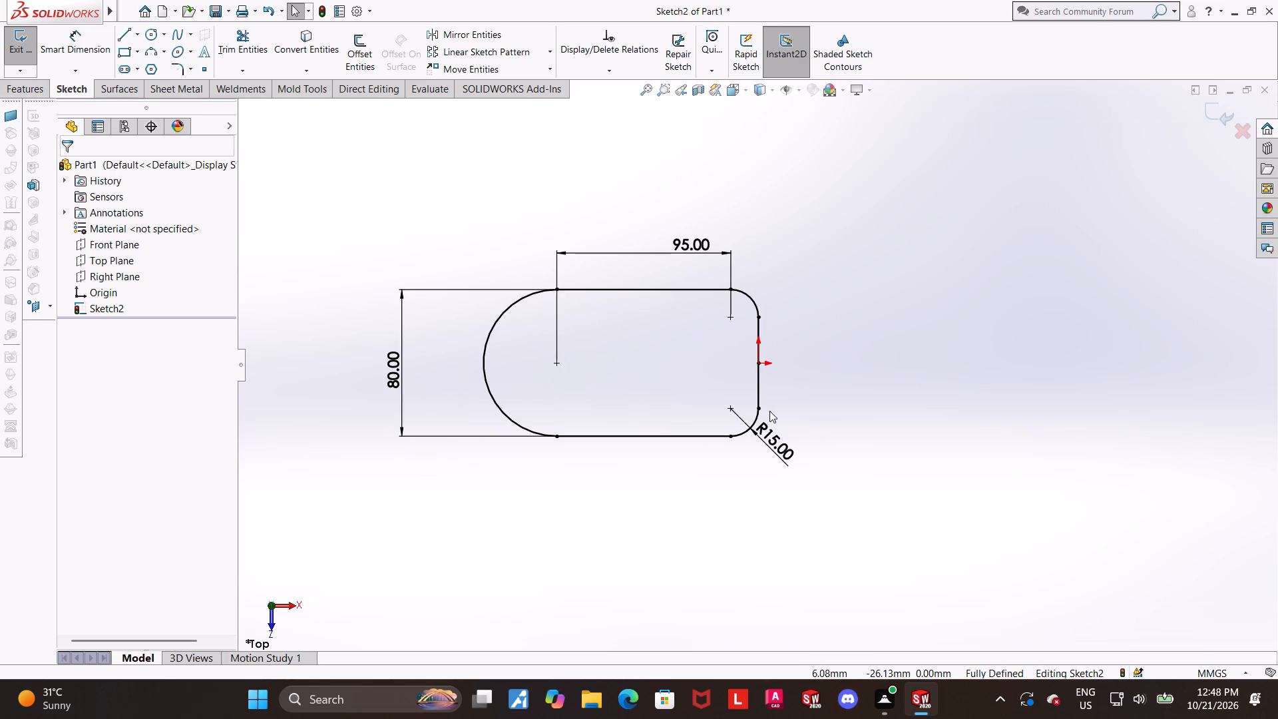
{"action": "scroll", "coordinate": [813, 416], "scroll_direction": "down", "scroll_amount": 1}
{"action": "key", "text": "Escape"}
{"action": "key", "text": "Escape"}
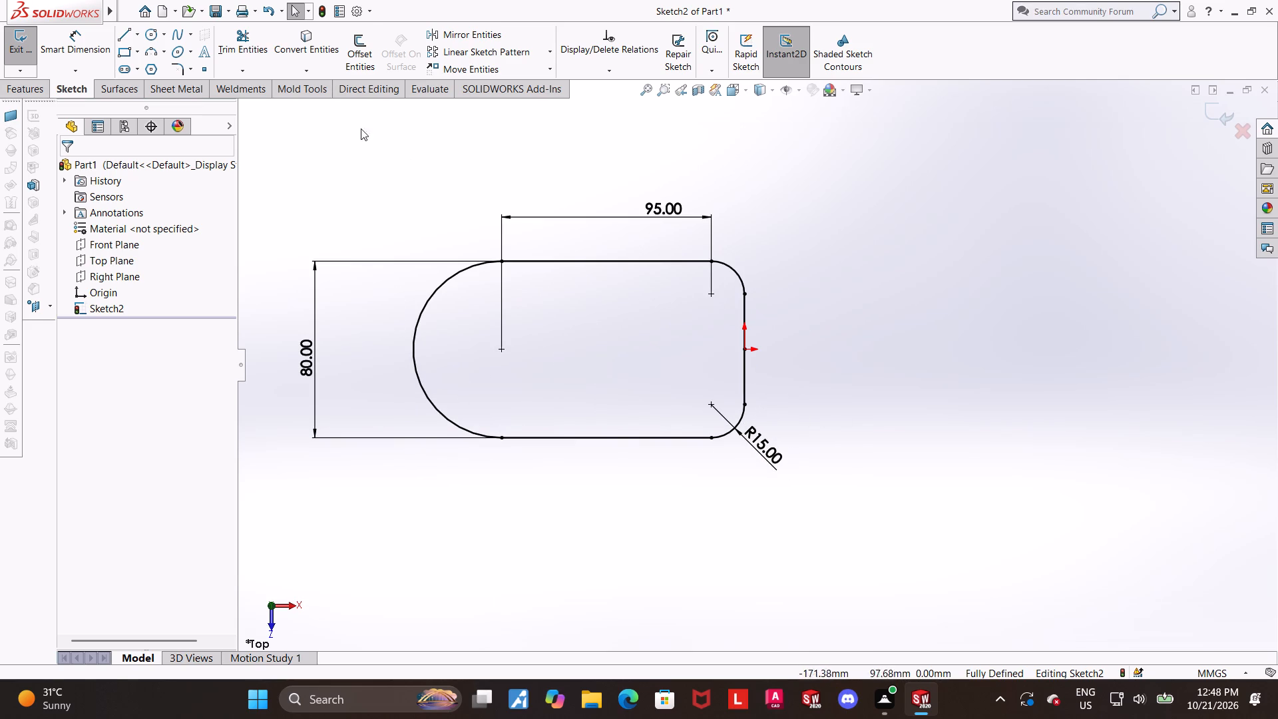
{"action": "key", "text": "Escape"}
Offset the complete profile chain inward by 10 mm, keeping the offset dimension.
{"action": "left_click", "coordinate": [356, 39]}
{"action": "left_click", "coordinate": [606, 260]}
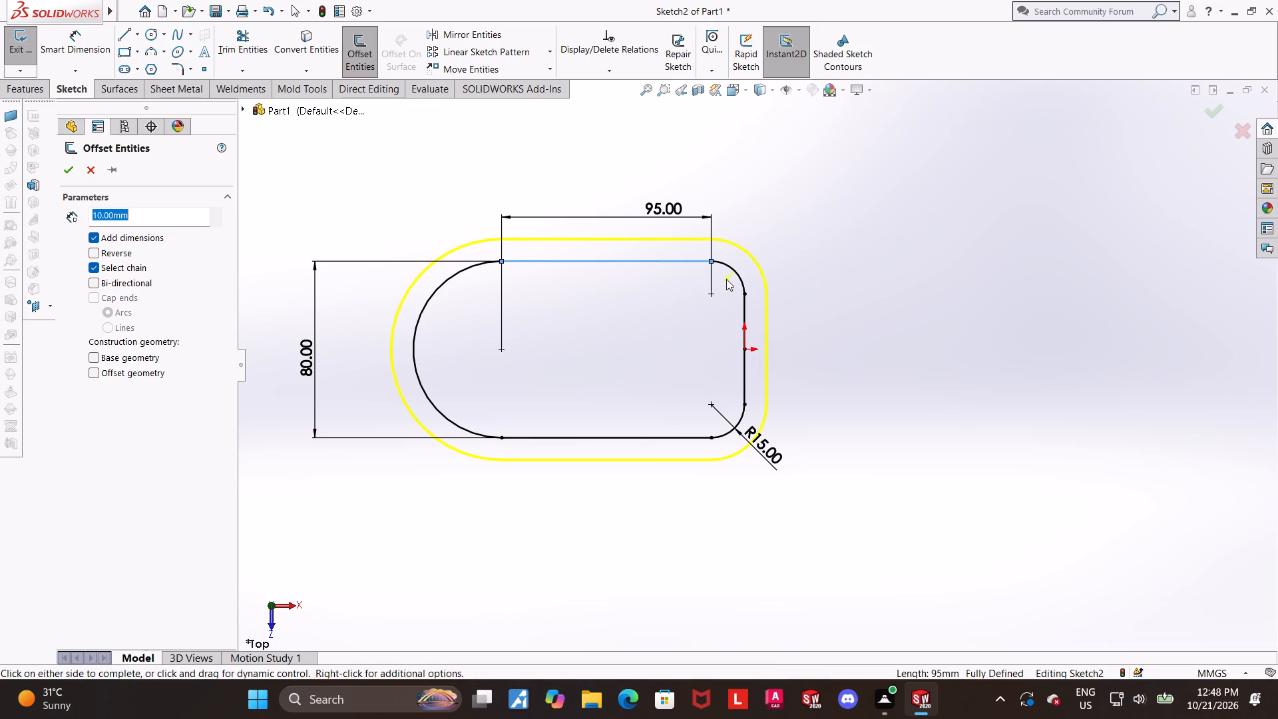
{"action": "left_click", "coordinate": [97, 252]}
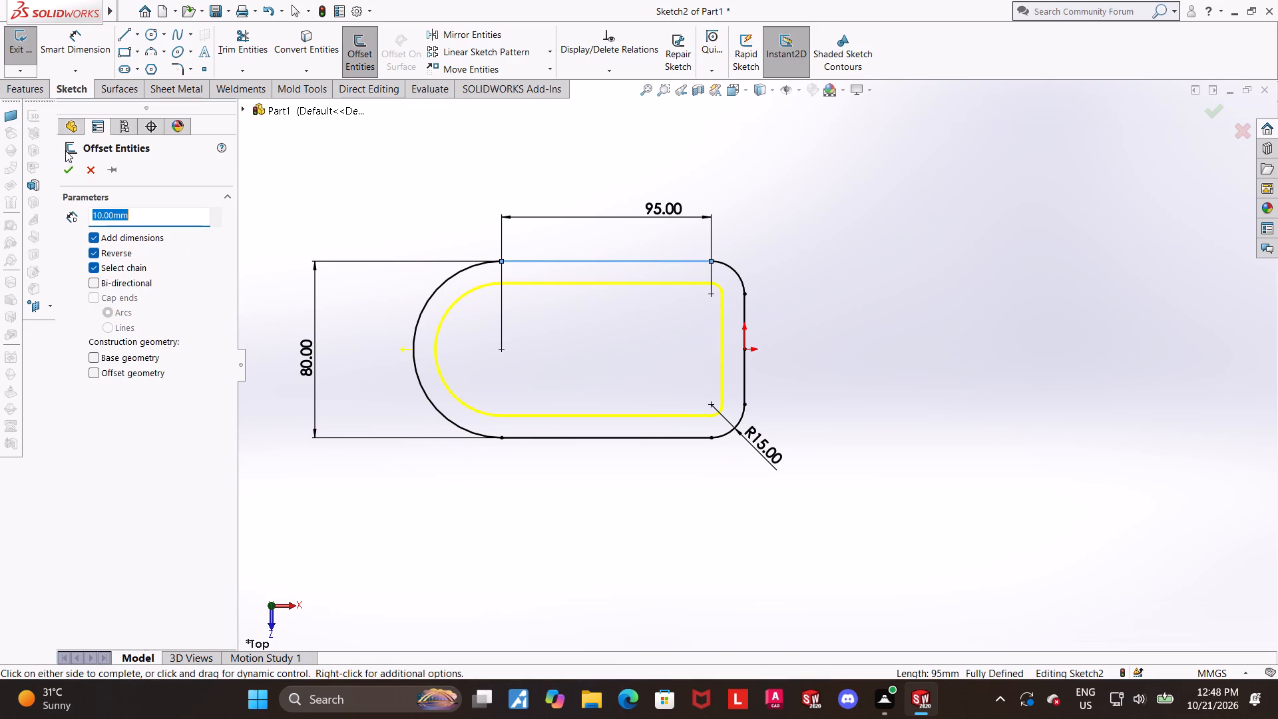
{"action": "left_click", "coordinate": [69, 163]}
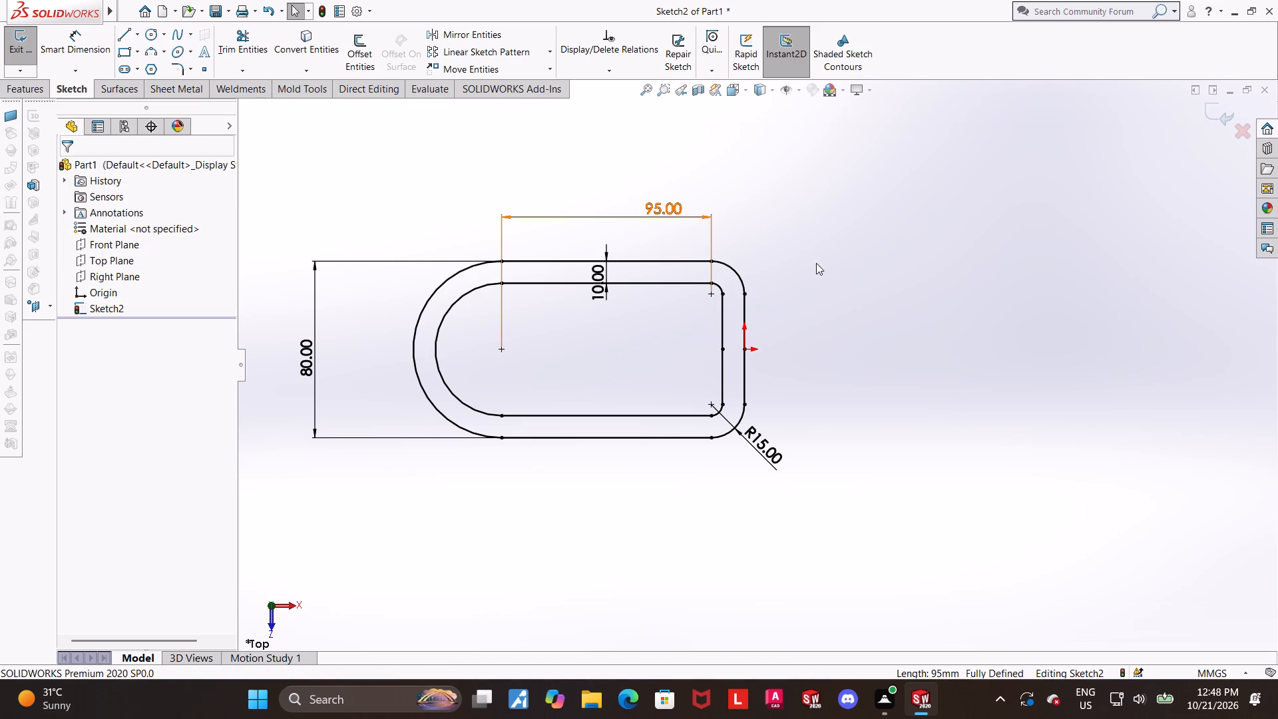
{"action": "left_click", "coordinate": [831, 326]}
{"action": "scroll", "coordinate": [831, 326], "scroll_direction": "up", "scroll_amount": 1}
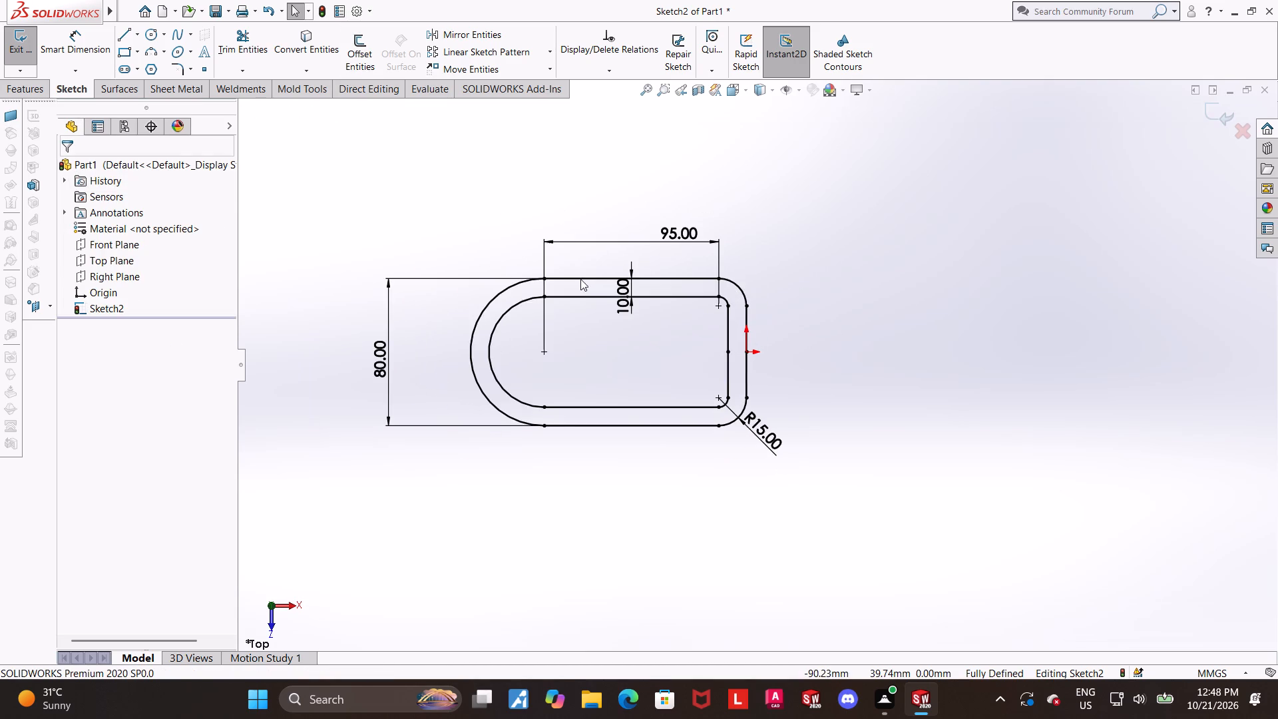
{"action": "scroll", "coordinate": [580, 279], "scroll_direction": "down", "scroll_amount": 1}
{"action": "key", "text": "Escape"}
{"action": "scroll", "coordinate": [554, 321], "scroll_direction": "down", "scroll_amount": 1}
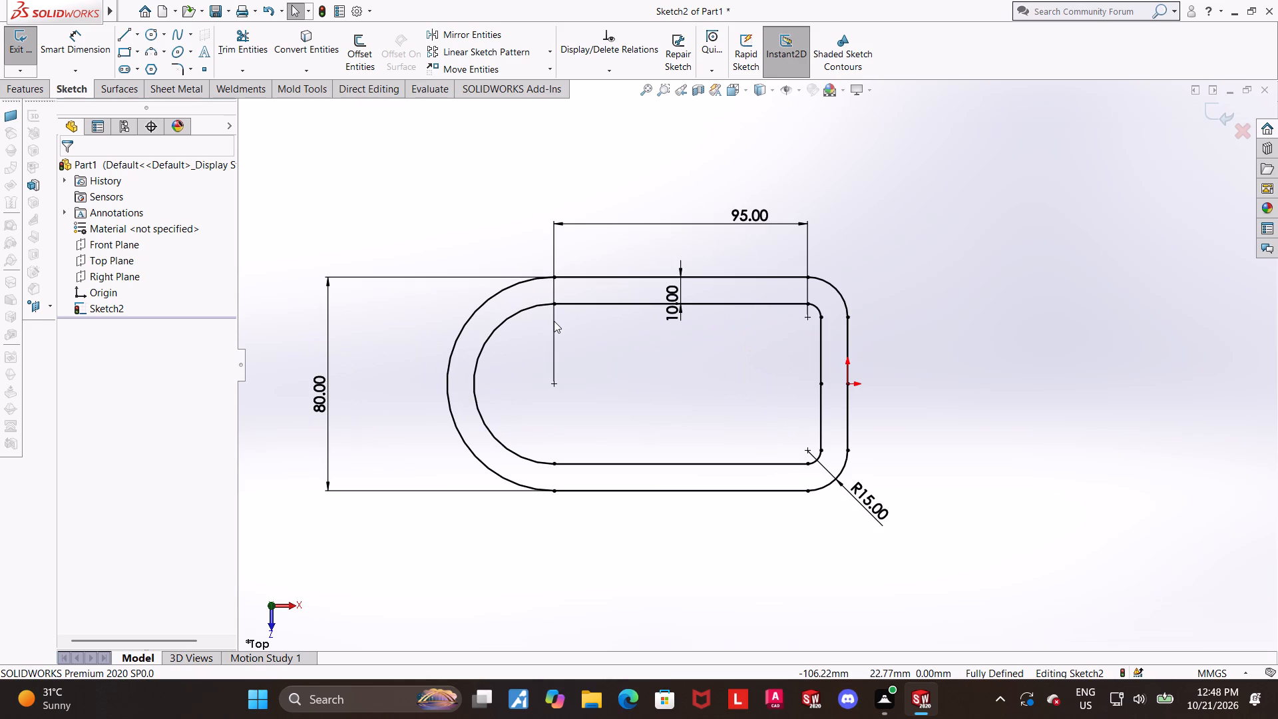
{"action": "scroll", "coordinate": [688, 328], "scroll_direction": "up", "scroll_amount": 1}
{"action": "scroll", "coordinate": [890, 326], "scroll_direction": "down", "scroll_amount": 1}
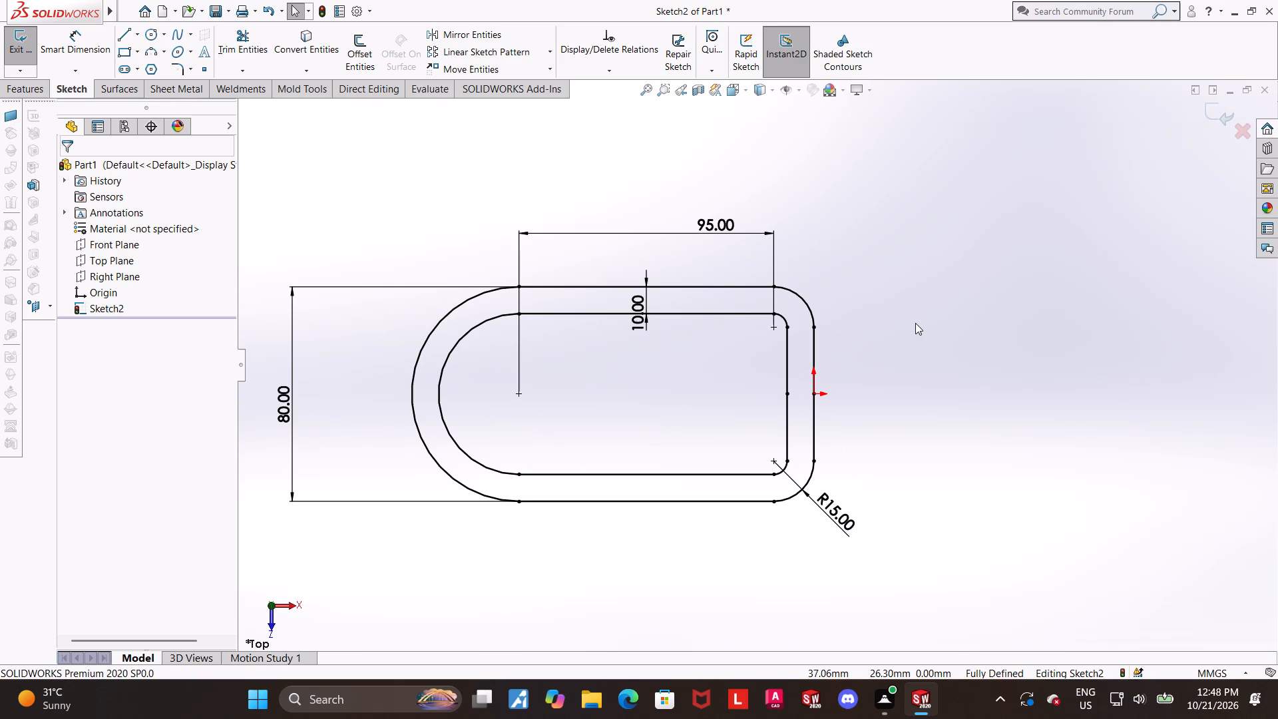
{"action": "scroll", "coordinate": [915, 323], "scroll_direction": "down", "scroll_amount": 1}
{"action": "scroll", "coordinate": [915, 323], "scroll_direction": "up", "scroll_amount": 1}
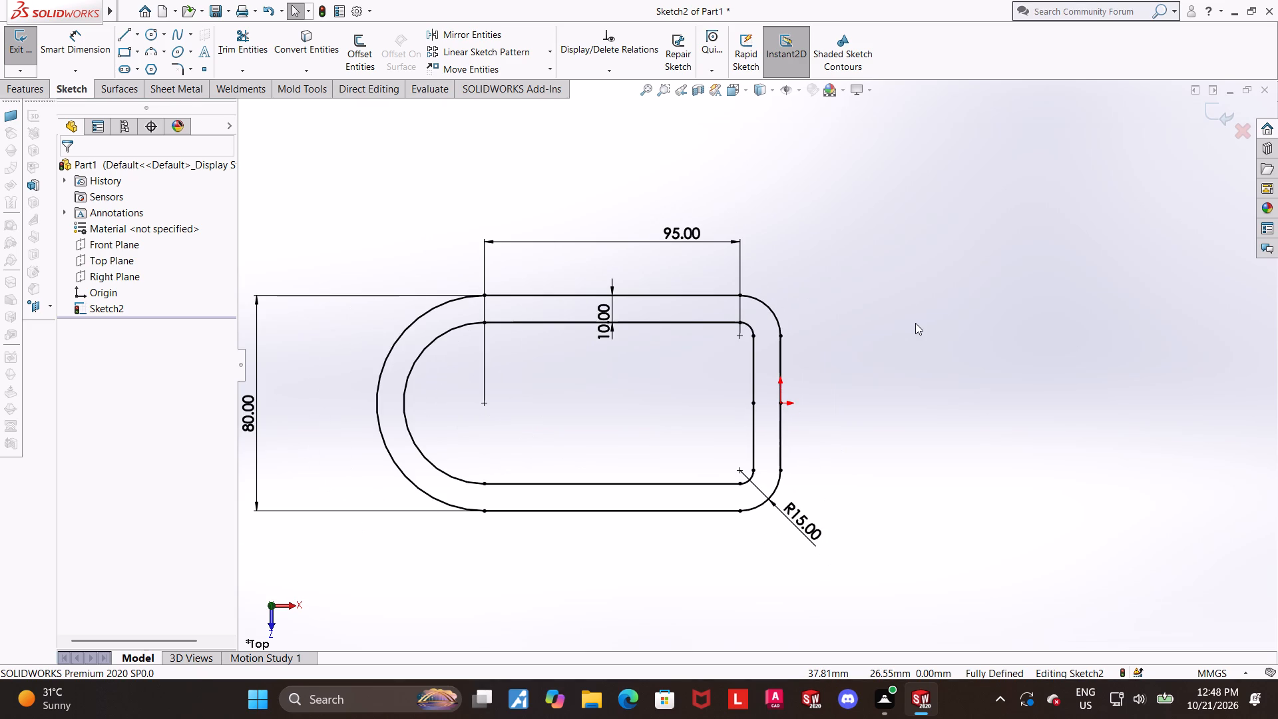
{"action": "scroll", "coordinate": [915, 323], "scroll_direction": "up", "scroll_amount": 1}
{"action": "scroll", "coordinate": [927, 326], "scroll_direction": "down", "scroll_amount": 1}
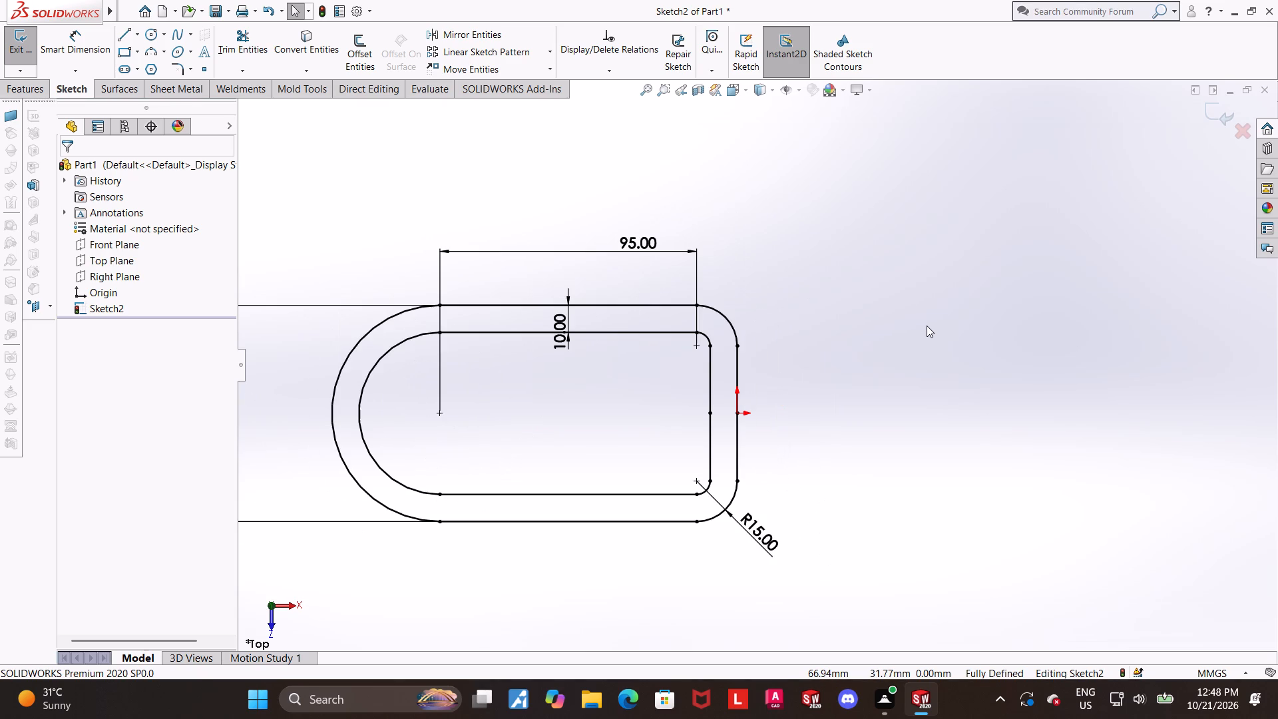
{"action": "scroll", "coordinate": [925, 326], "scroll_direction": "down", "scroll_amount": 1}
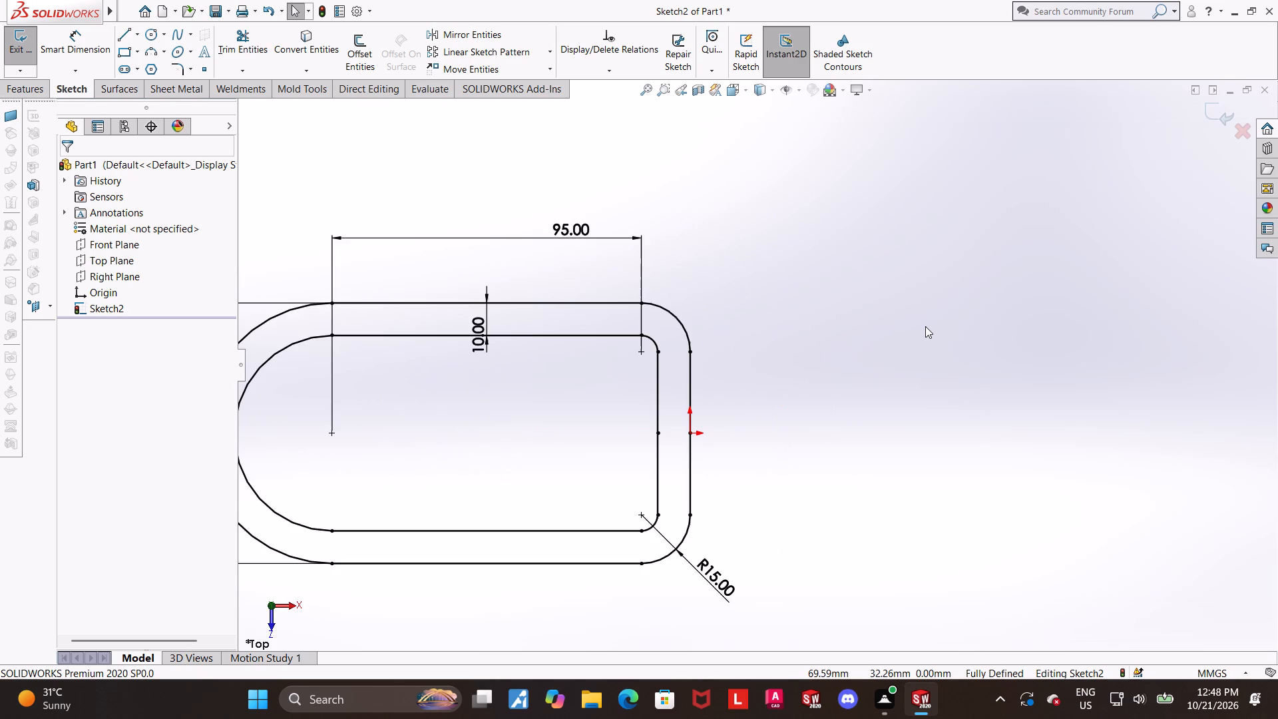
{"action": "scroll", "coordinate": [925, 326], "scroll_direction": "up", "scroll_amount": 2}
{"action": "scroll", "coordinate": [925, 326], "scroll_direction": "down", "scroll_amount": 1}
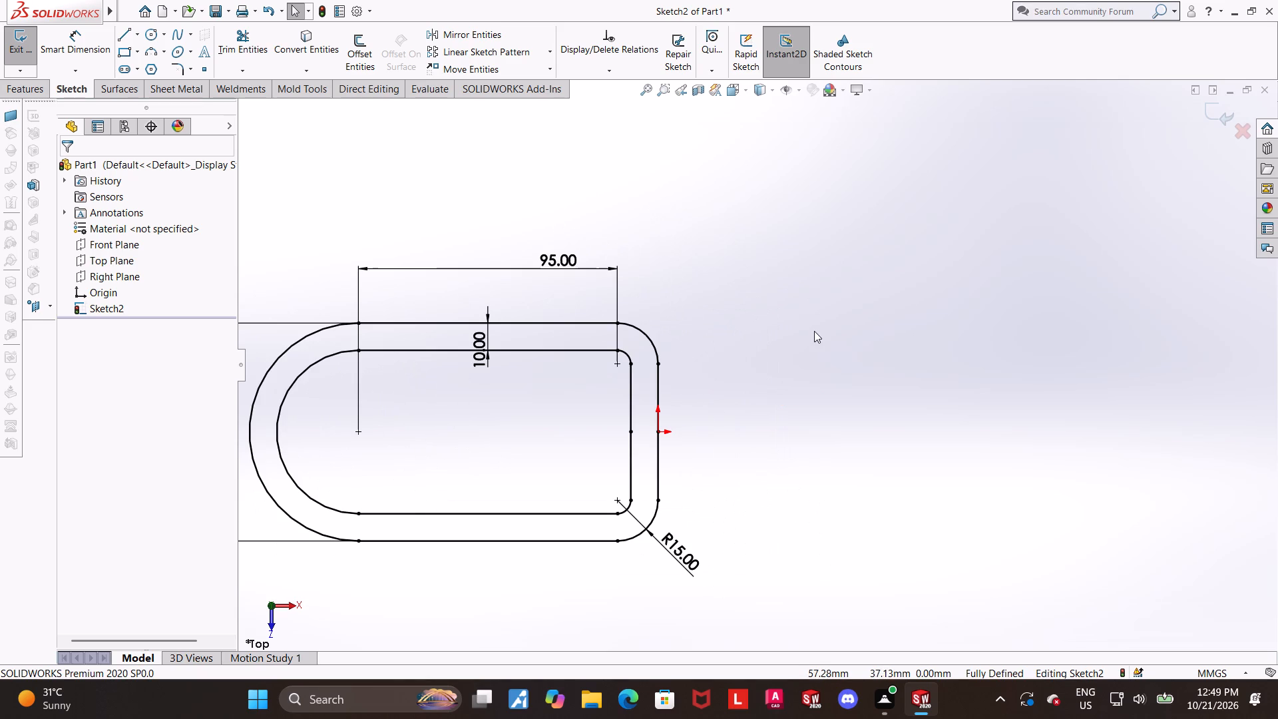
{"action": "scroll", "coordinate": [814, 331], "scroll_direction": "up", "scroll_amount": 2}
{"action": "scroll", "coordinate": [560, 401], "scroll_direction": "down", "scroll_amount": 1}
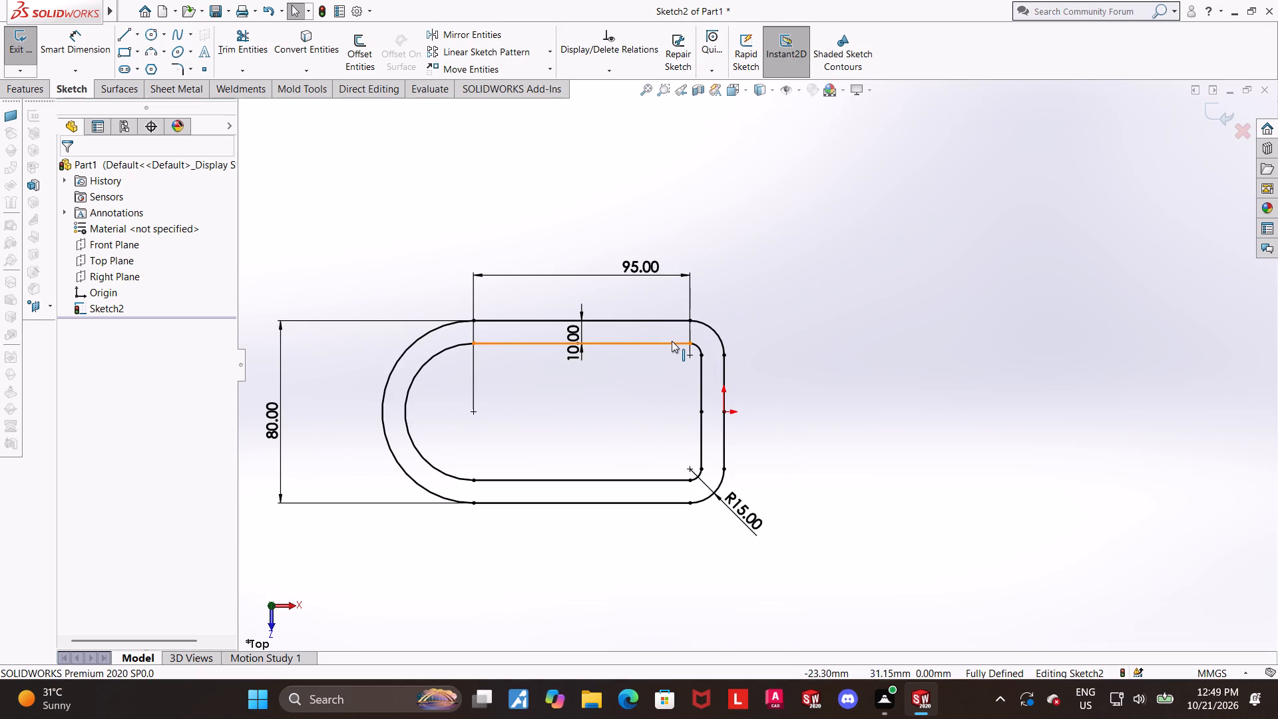
Exit the sketch and extrude the region between the outer and inner profiles as a blind boss 70 mm deep.
{"action": "left_click", "coordinate": [1220, 112]}
{"action": "scroll", "coordinate": [628, 445], "scroll_direction": "up", "scroll_amount": 4}
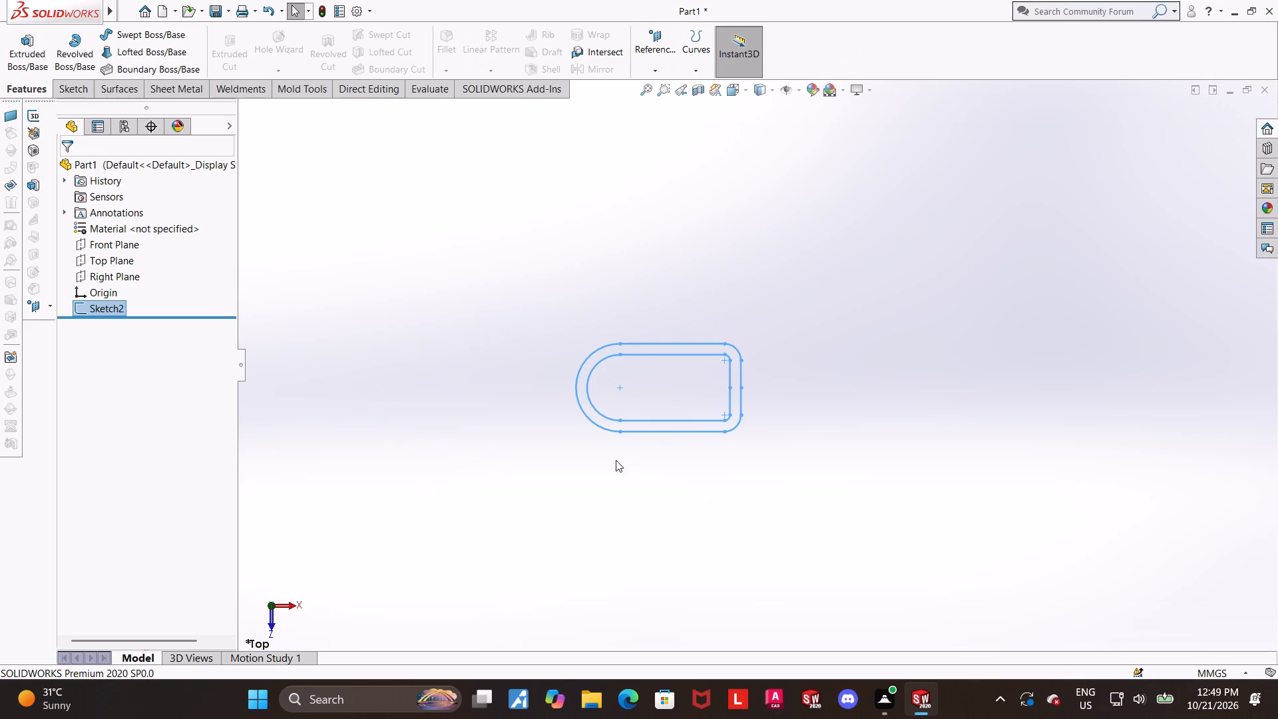
{"action": "middle_click_drag", "start_coordinate": [607, 459], "coordinate": [625, 358]}
{"action": "scroll", "coordinate": [697, 350], "scroll_direction": "down", "scroll_amount": 3}
{"action": "left_click", "coordinate": [28, 65]}
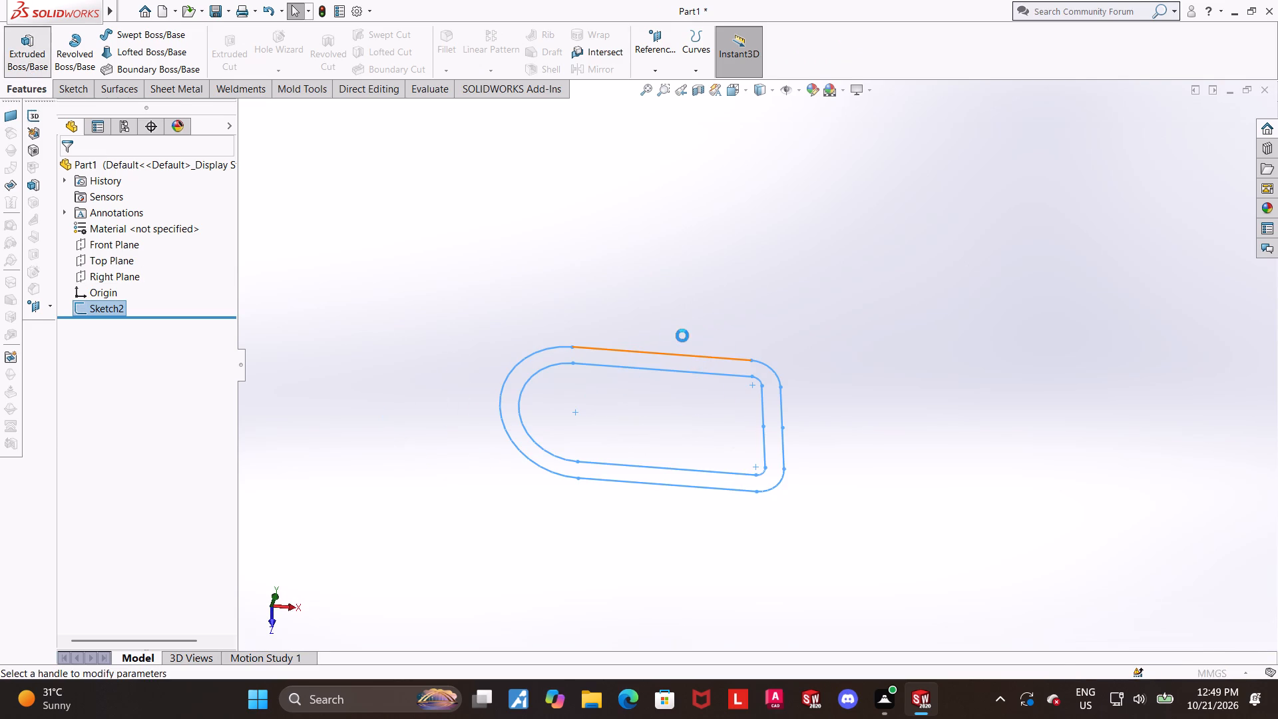
{"action": "middle_click_drag", "start_coordinate": [674, 334], "coordinate": [658, 297]}
{"action": "left_click", "coordinate": [176, 311]}
{"action": "left_click", "coordinate": [174, 320]}
{"action": "left_click_drag", "start_coordinate": [174, 326], "coordinate": [164, 326]}
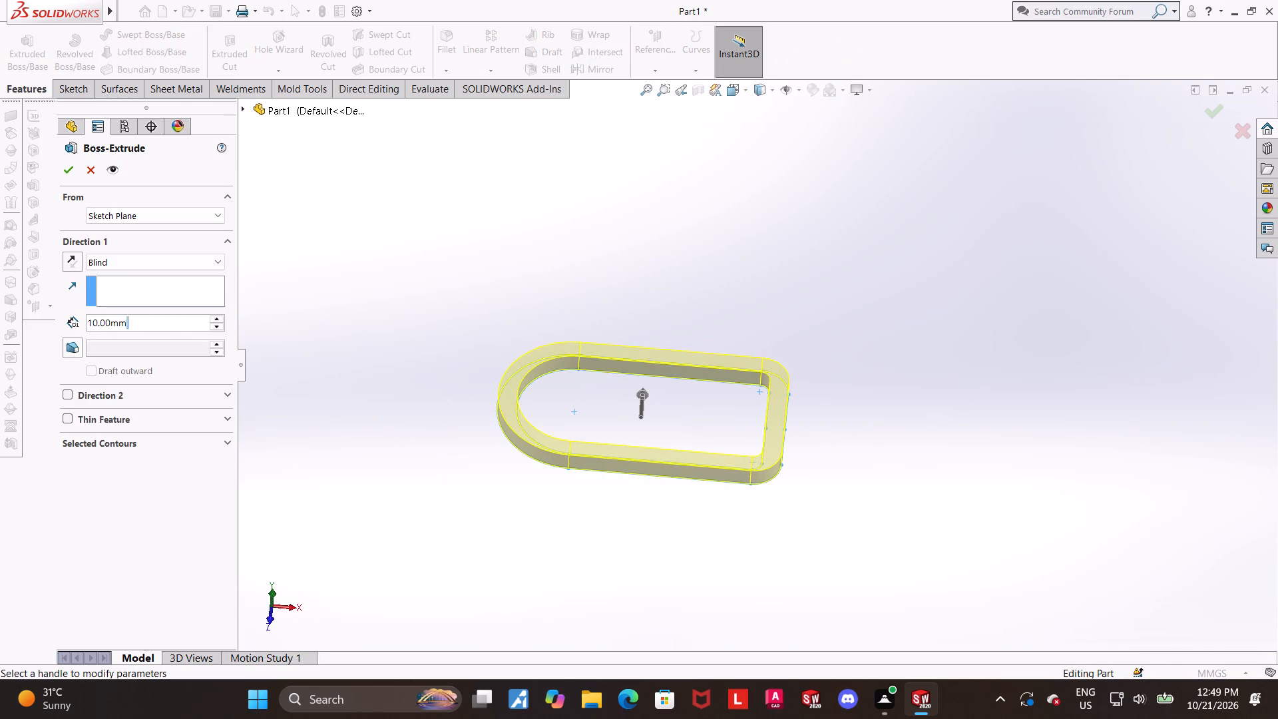
{"action": "left_click_drag", "start_coordinate": [164, 326], "coordinate": [46, 321]}
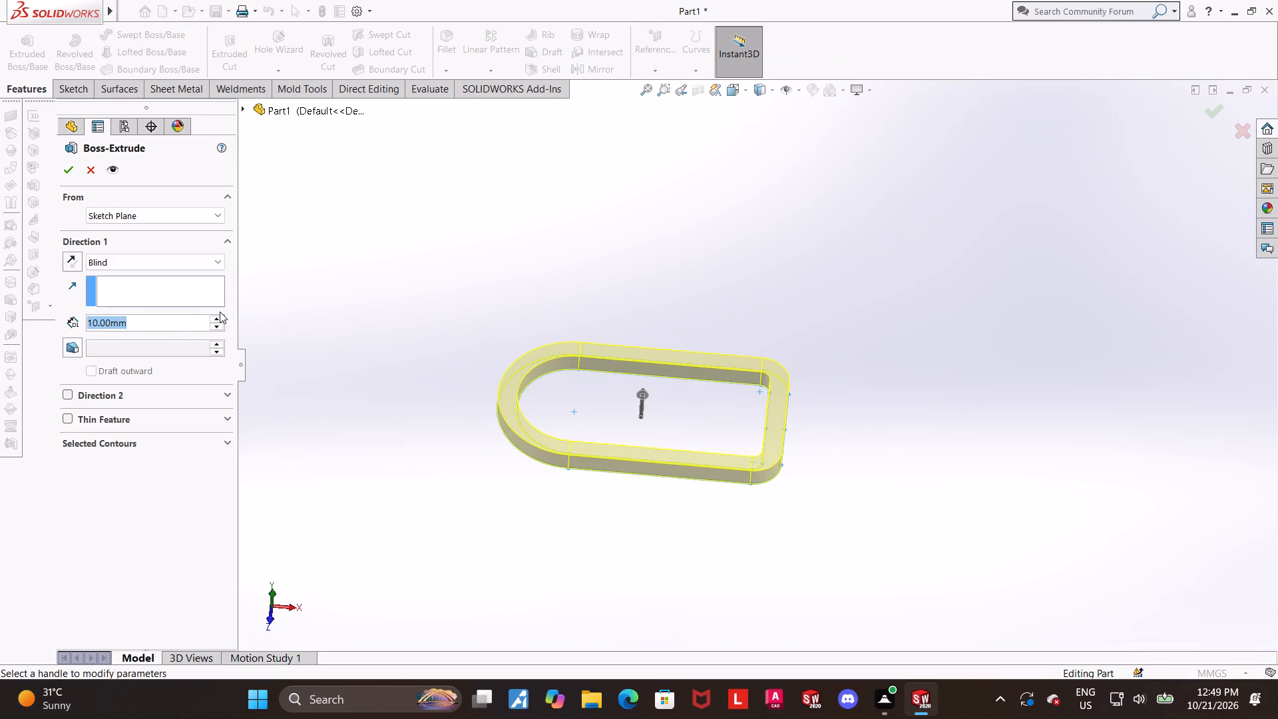
{"action": "type", "text": "70"}
{"action": "key", "text": "Return"}
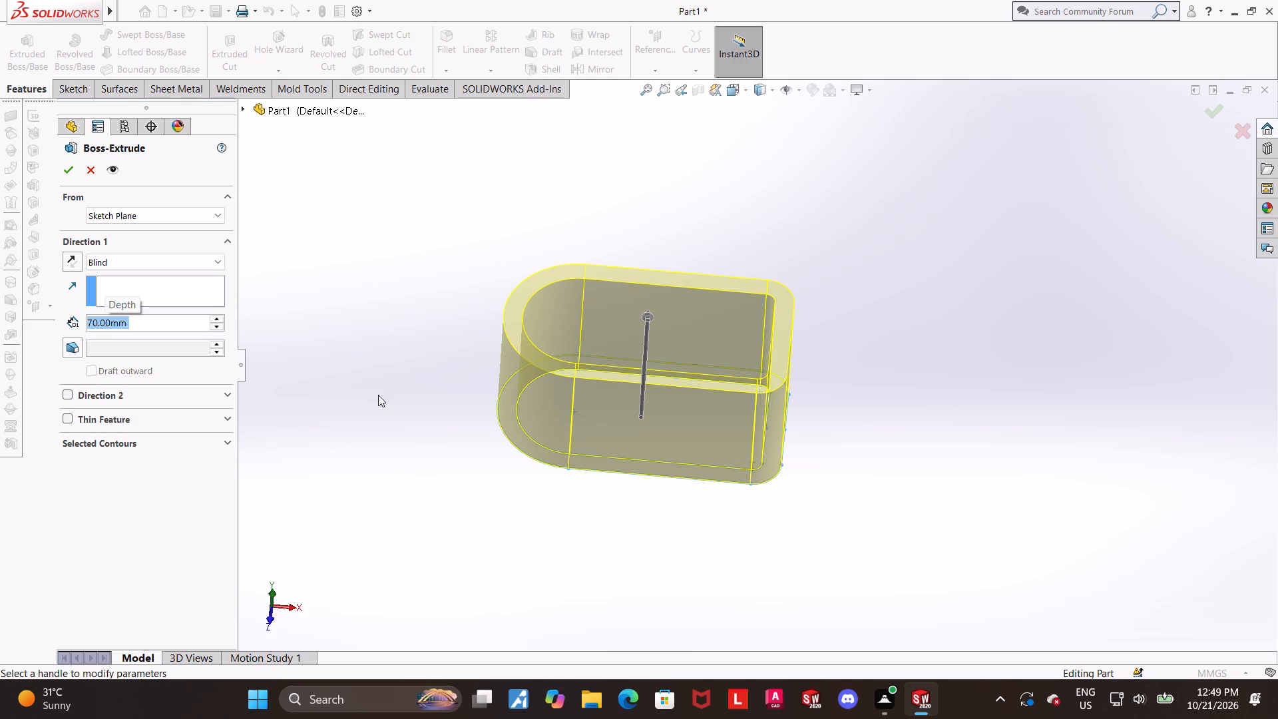
{"action": "left_click", "coordinate": [71, 171]}
{"action": "left_click", "coordinate": [802, 525]}
{"action": "middle_click_drag", "start_coordinate": [835, 487], "coordinate": [873, 514]}
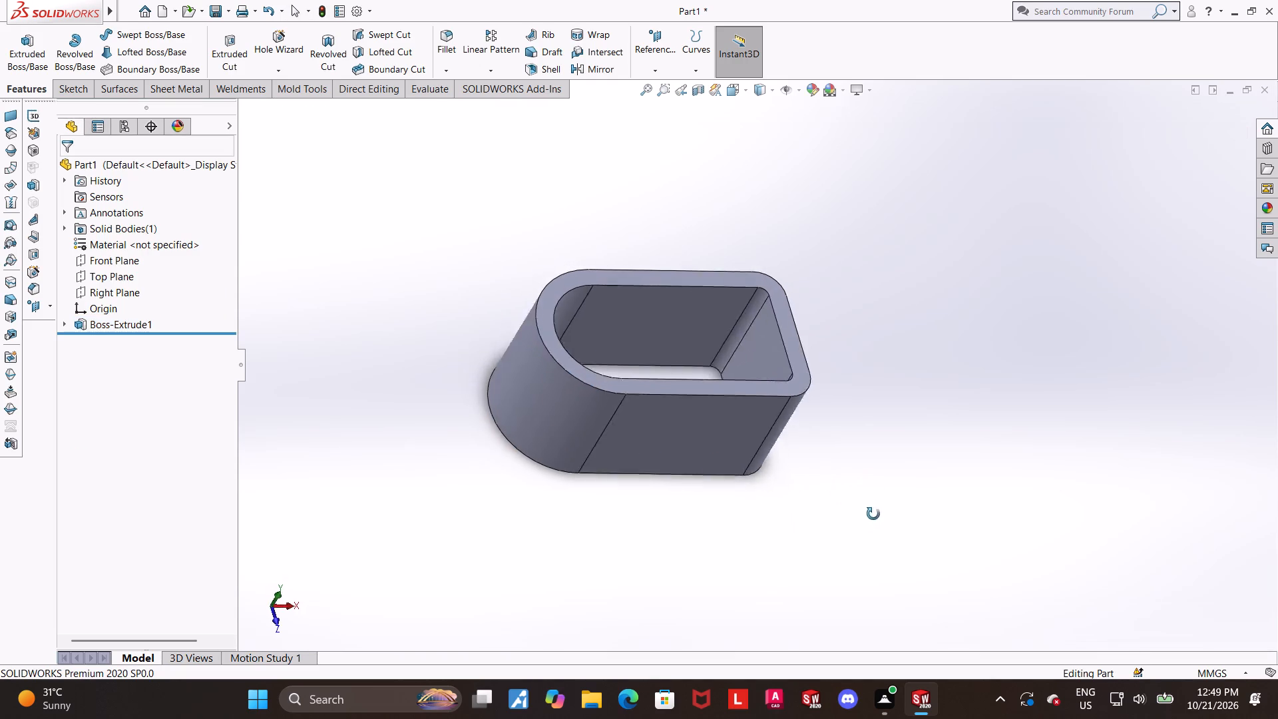
Examine the extruded D-shaped ring from several angles and distances.
{"action": "middle_click_drag", "start_coordinate": [873, 514], "coordinate": [827, 537]}
{"action": "scroll", "coordinate": [825, 418], "scroll_direction": "up", "scroll_amount": 1}
{"action": "middle_click_drag", "start_coordinate": [825, 418], "coordinate": [838, 499]}
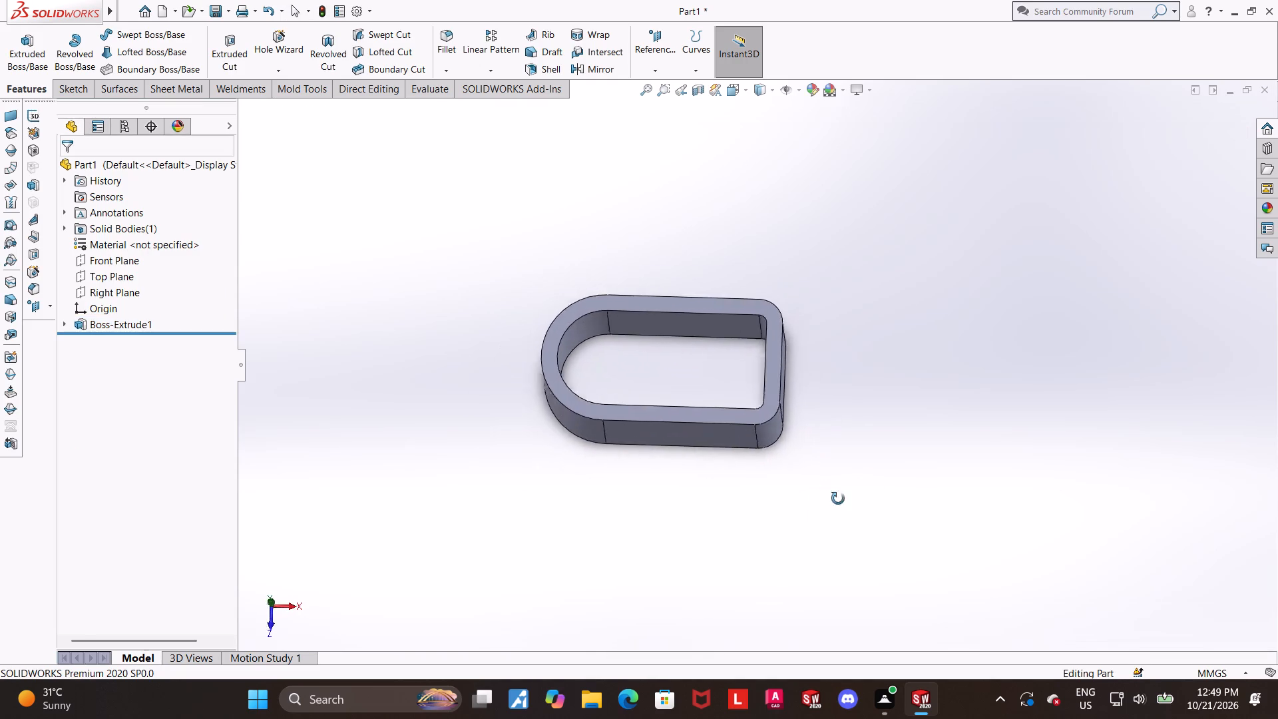
{"action": "middle_click_drag", "start_coordinate": [838, 499], "coordinate": [843, 510]}
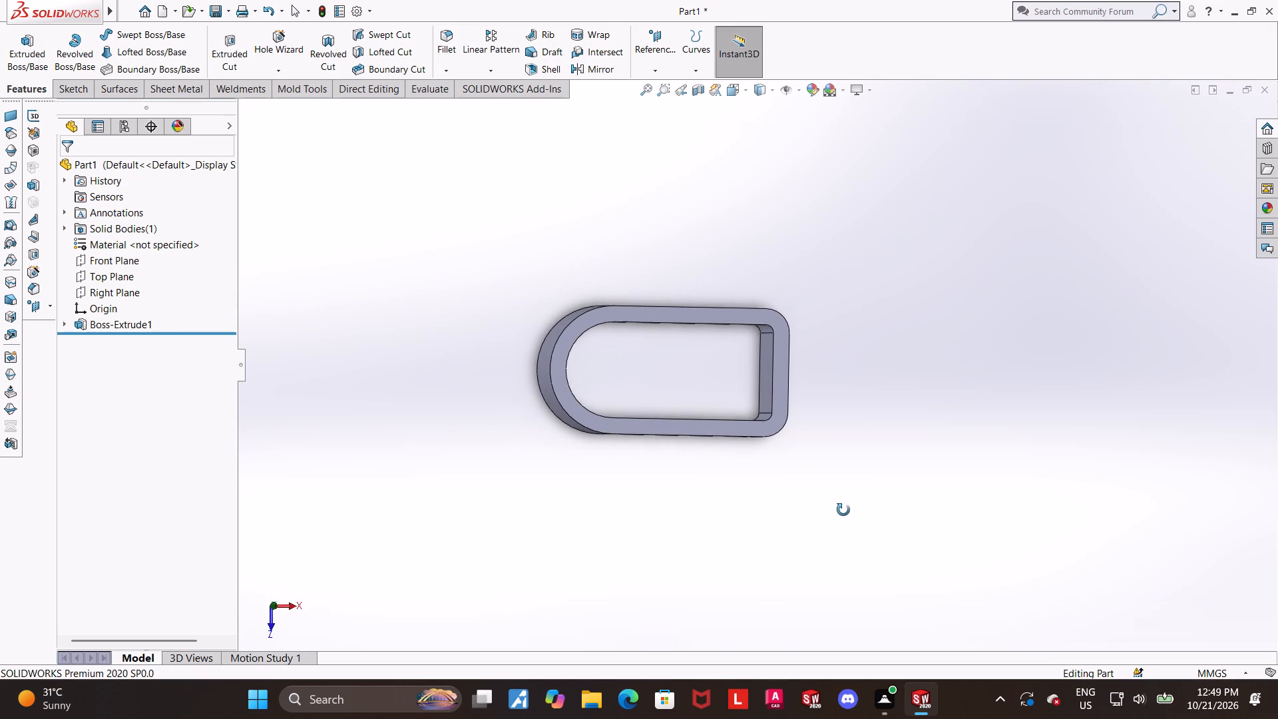
{"action": "middle_click_drag", "start_coordinate": [843, 510], "coordinate": [844, 513]}
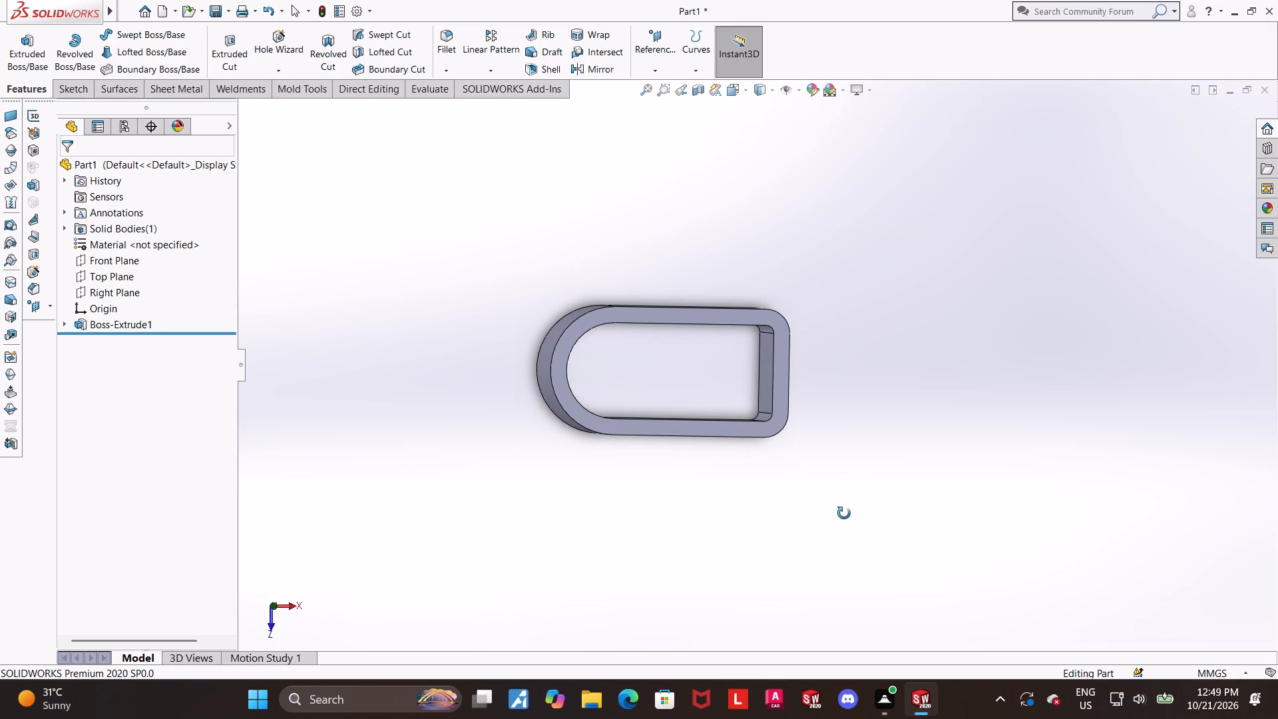
{"action": "middle_click_drag", "start_coordinate": [844, 513], "coordinate": [812, 475]}
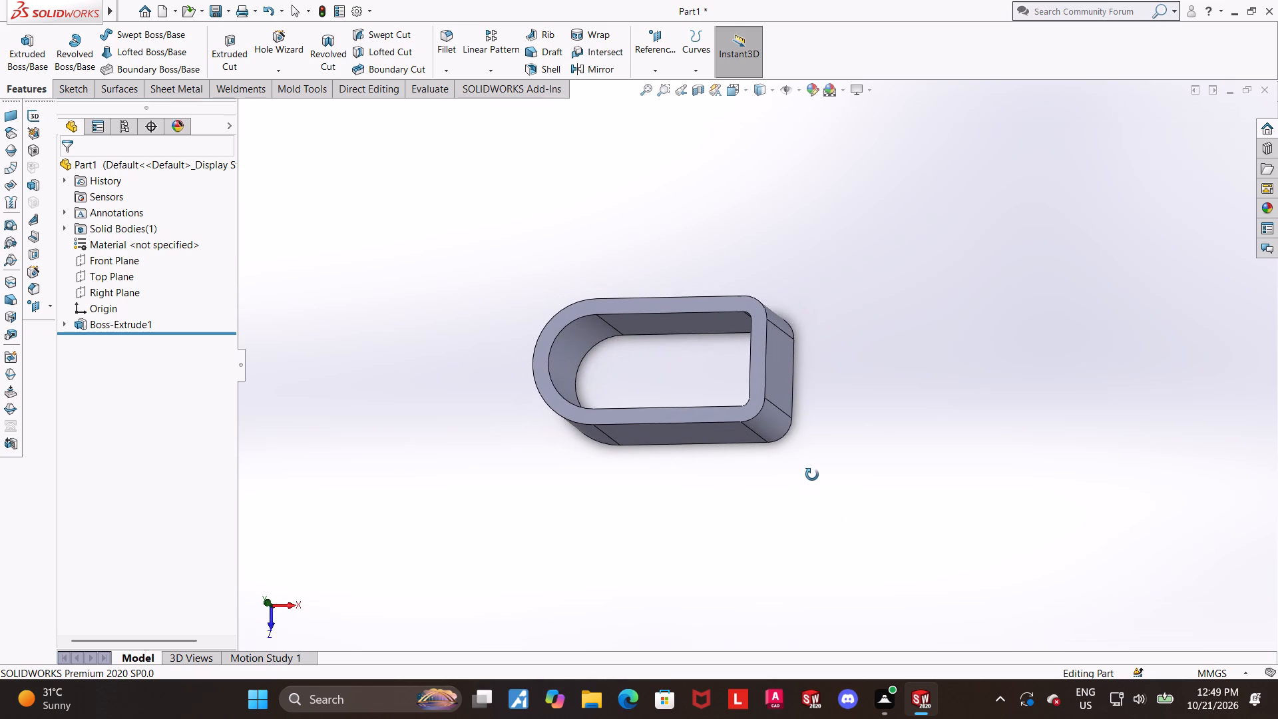
{"action": "middle_click_drag", "start_coordinate": [812, 475], "coordinate": [806, 475]}
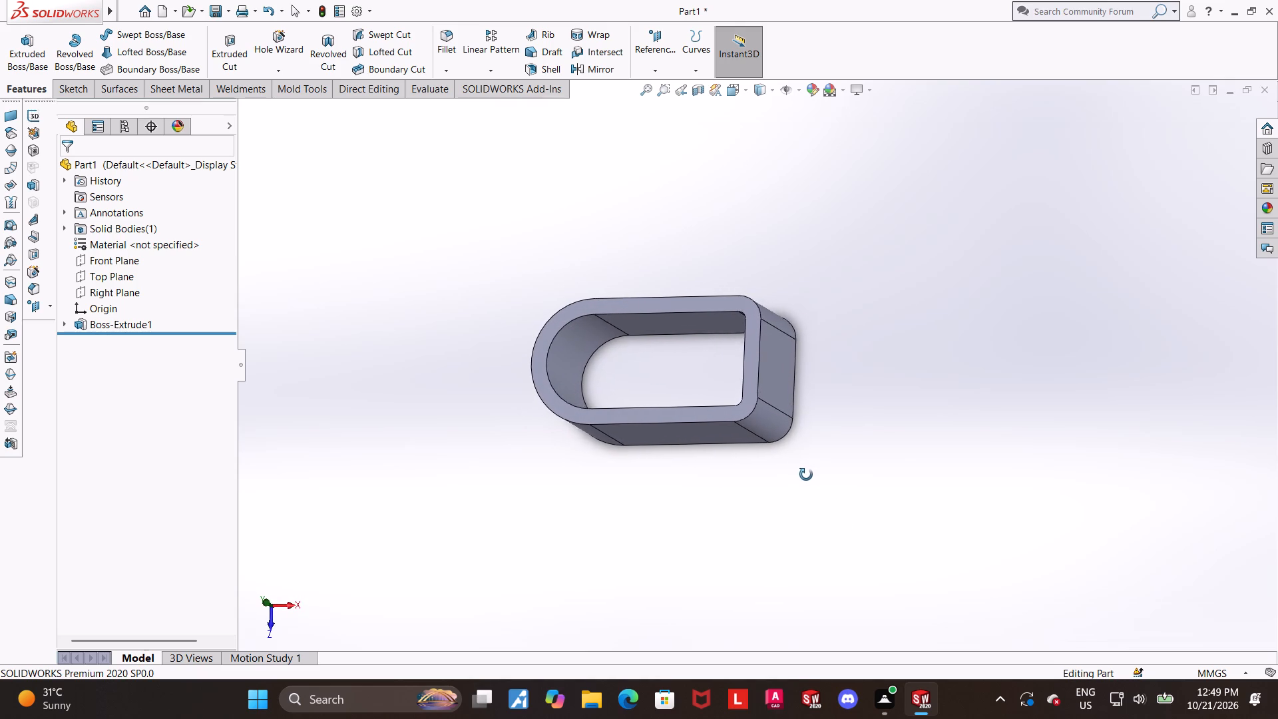
{"action": "middle_click_drag", "start_coordinate": [806, 475], "coordinate": [801, 461]}
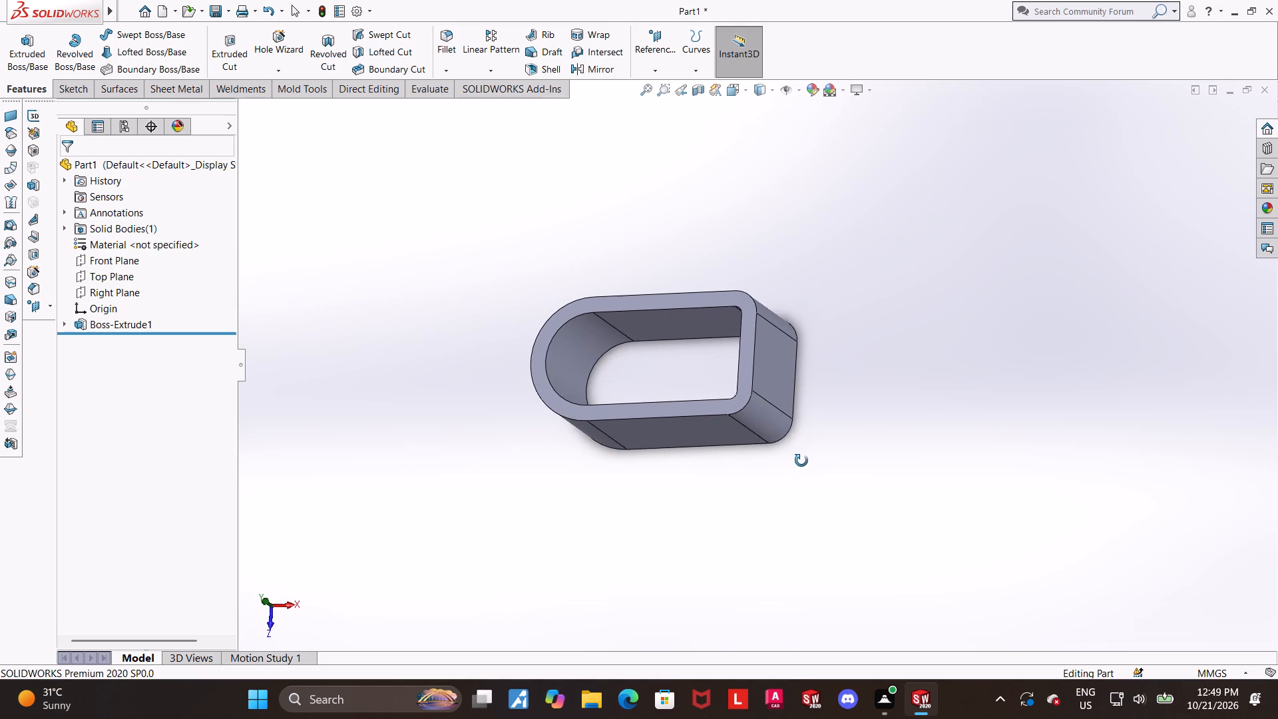
{"action": "middle_click_drag", "start_coordinate": [801, 461], "coordinate": [789, 448]}
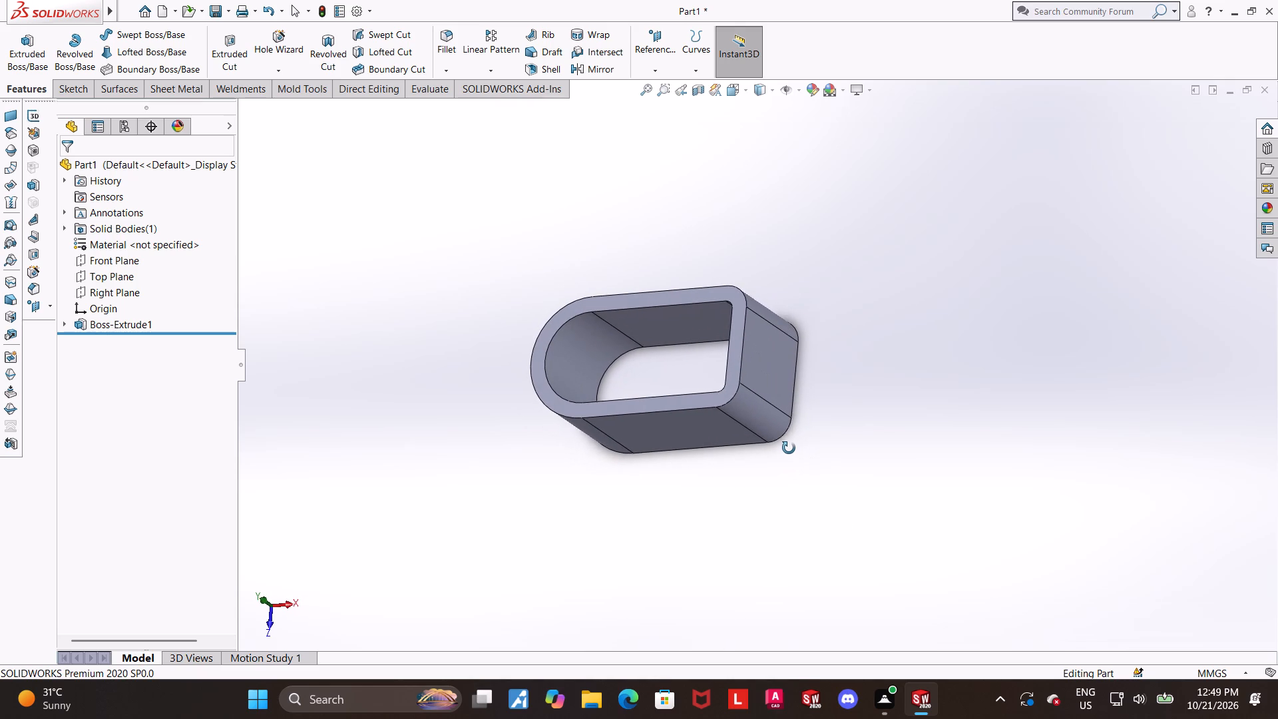
{"action": "middle_click_drag", "start_coordinate": [789, 448], "coordinate": [790, 451]}
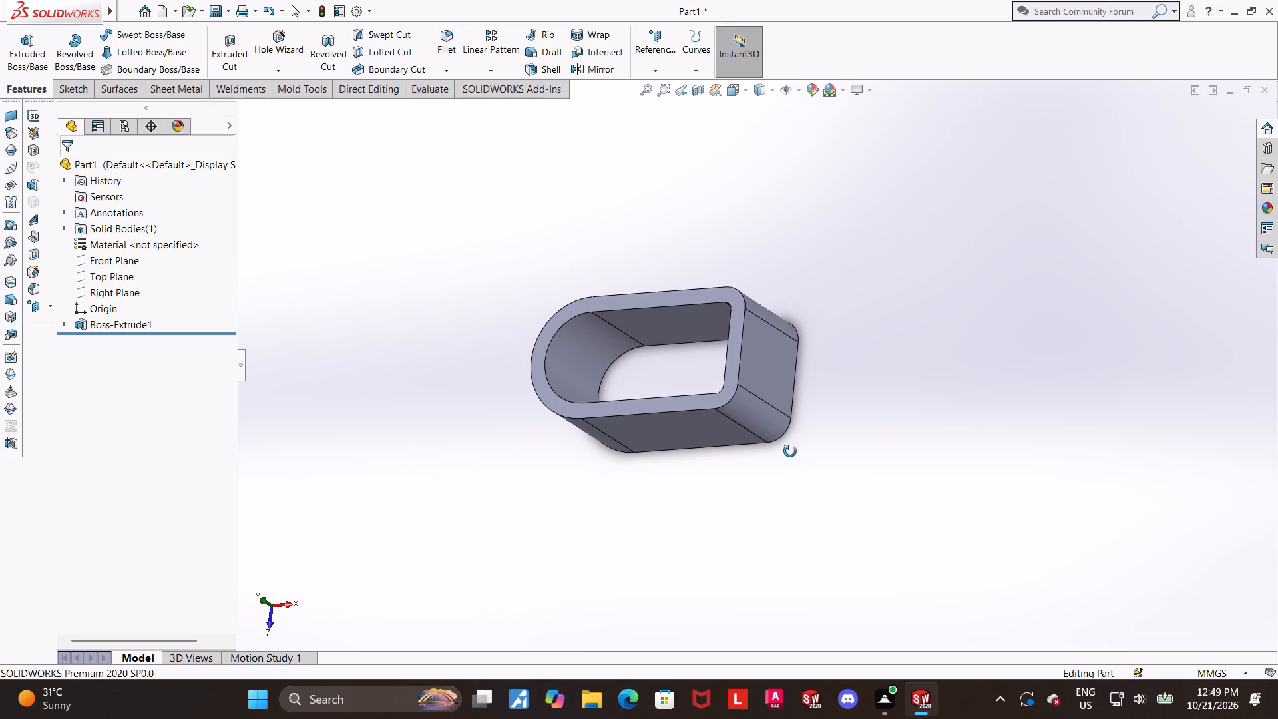
{"action": "middle_click_drag", "start_coordinate": [790, 451], "coordinate": [786, 453]}
{"action": "scroll", "coordinate": [786, 453], "scroll_direction": "up", "scroll_amount": 1}
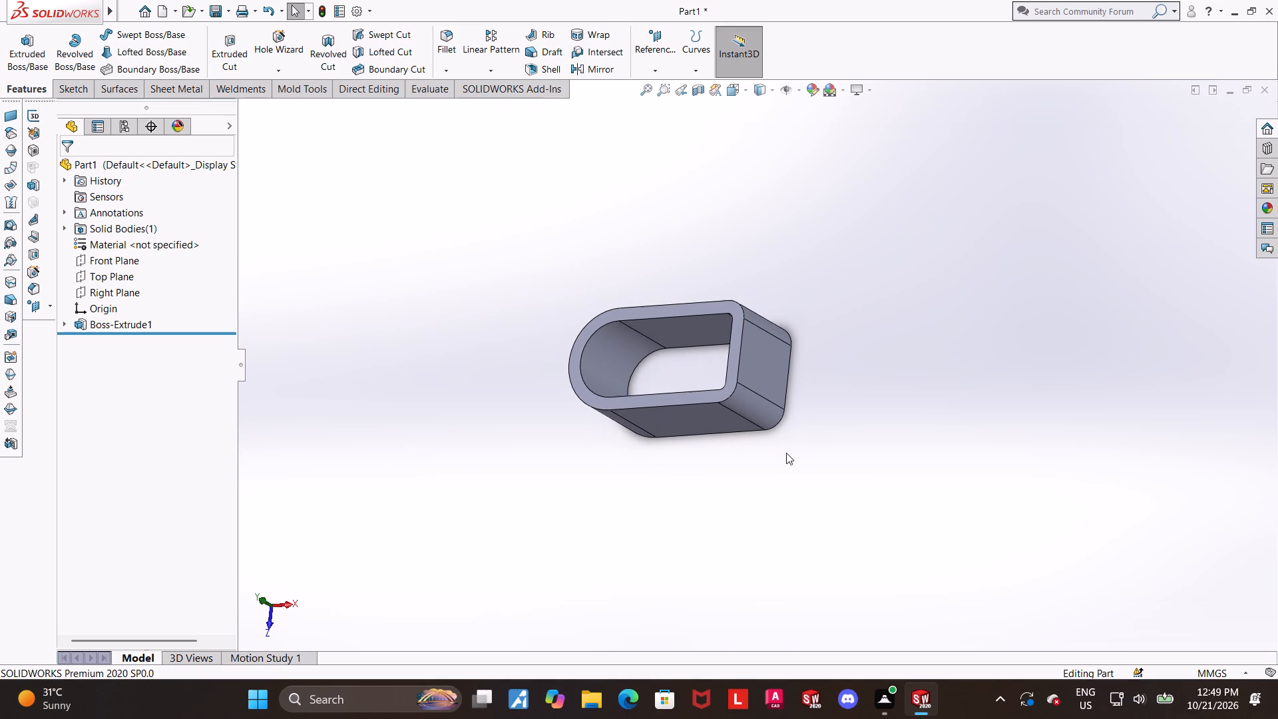
{"action": "scroll", "coordinate": [786, 453], "scroll_direction": "down", "scroll_amount": 1}
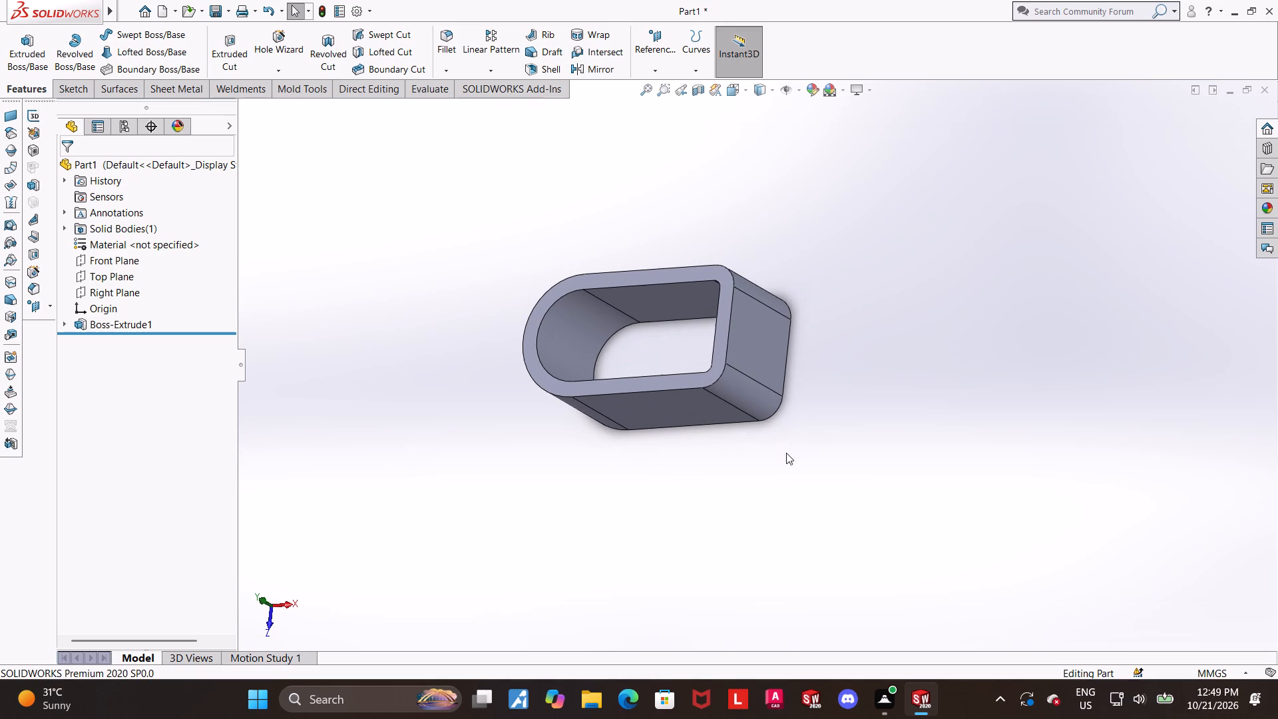
{"action": "scroll", "coordinate": [786, 453], "scroll_direction": "up", "scroll_amount": 1}
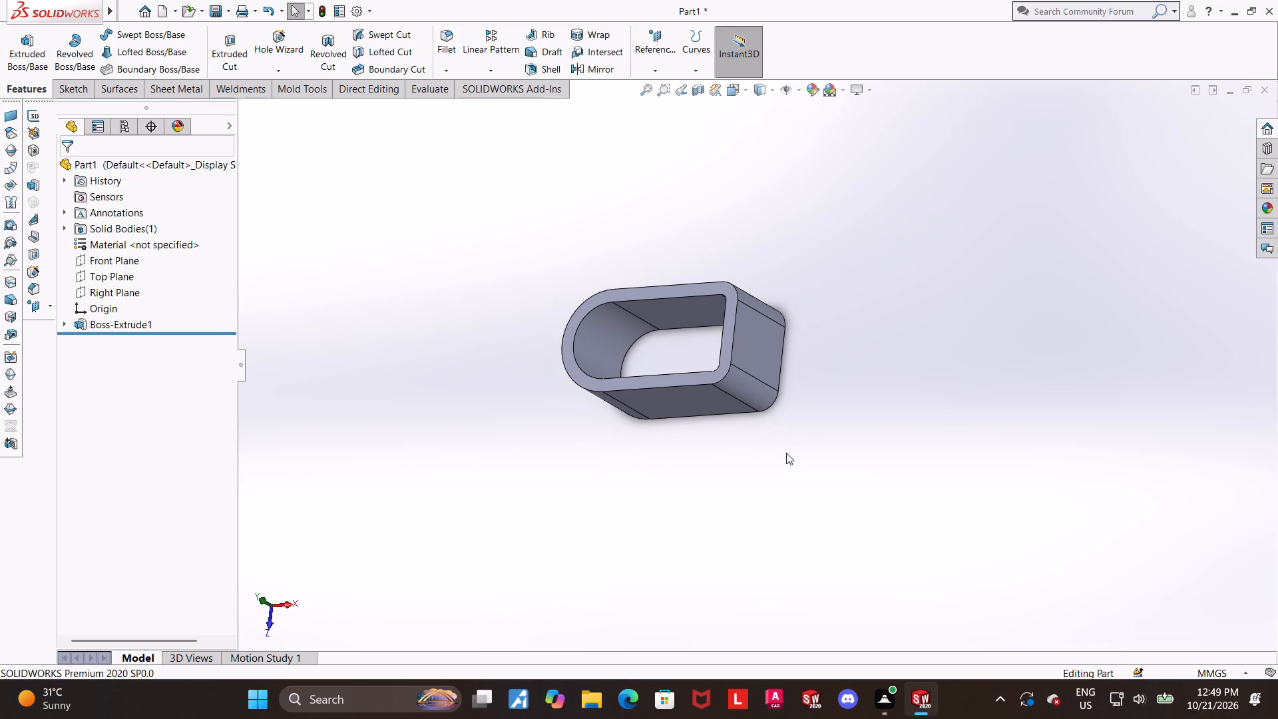
{"action": "scroll", "coordinate": [786, 453], "scroll_direction": "down", "scroll_amount": 1}
{"action": "middle_click_drag", "start_coordinate": [744, 399], "coordinate": [771, 397]}
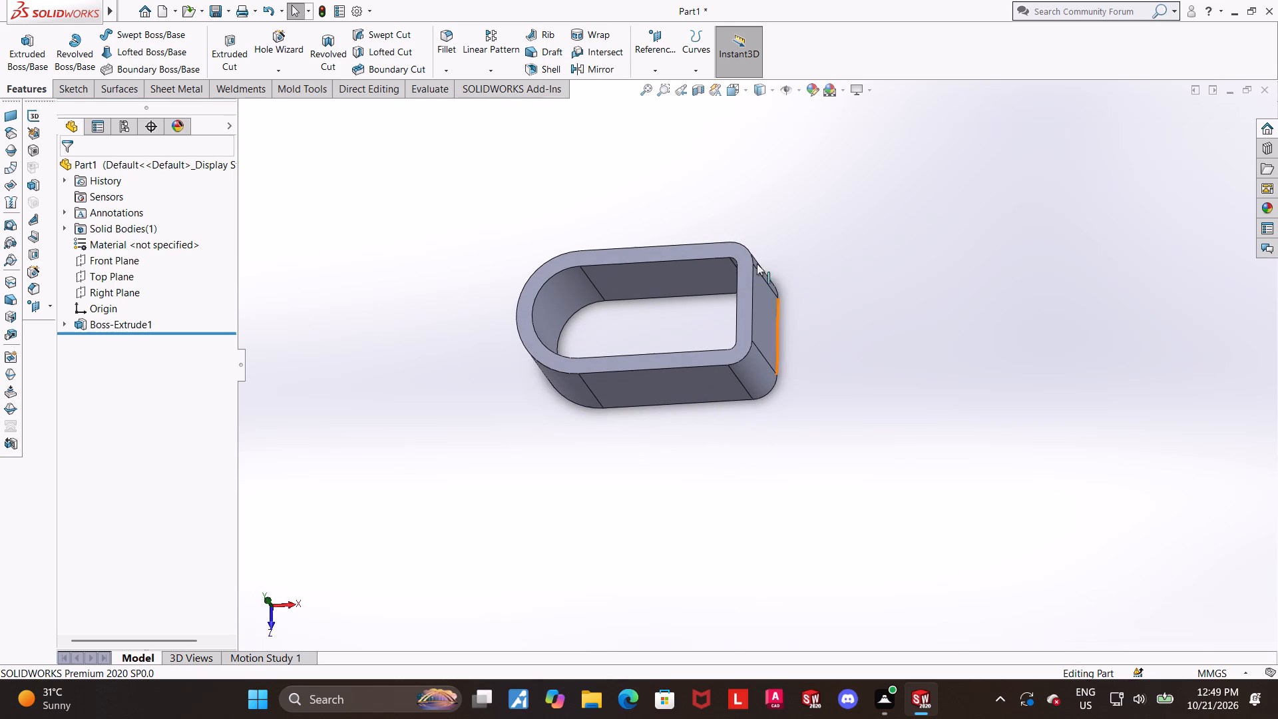
Open a new sketch on the Top Plane and view the part from the top.
{"action": "left_click", "coordinate": [734, 92]}
{"action": "left_click", "coordinate": [618, 368]}
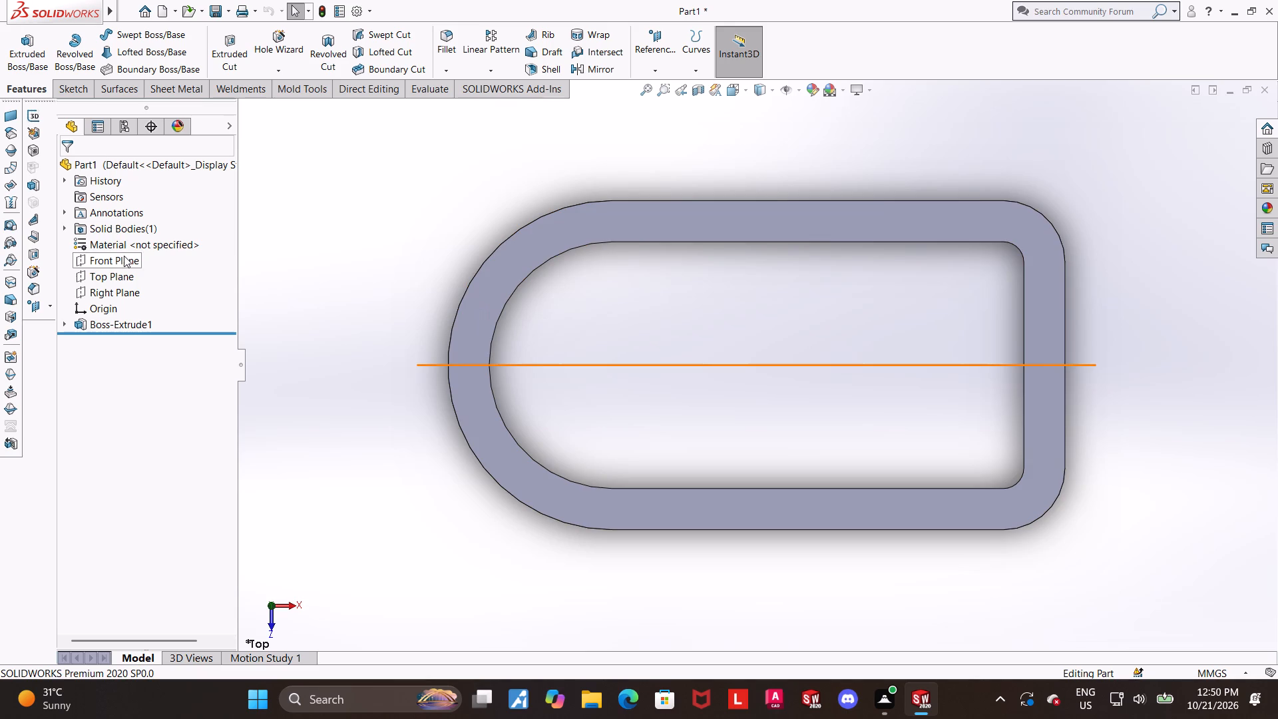
{"action": "scroll", "coordinate": [580, 322], "scroll_direction": "up", "scroll_amount": 2}
{"action": "scroll", "coordinate": [935, 386], "scroll_direction": "down", "scroll_amount": 2}
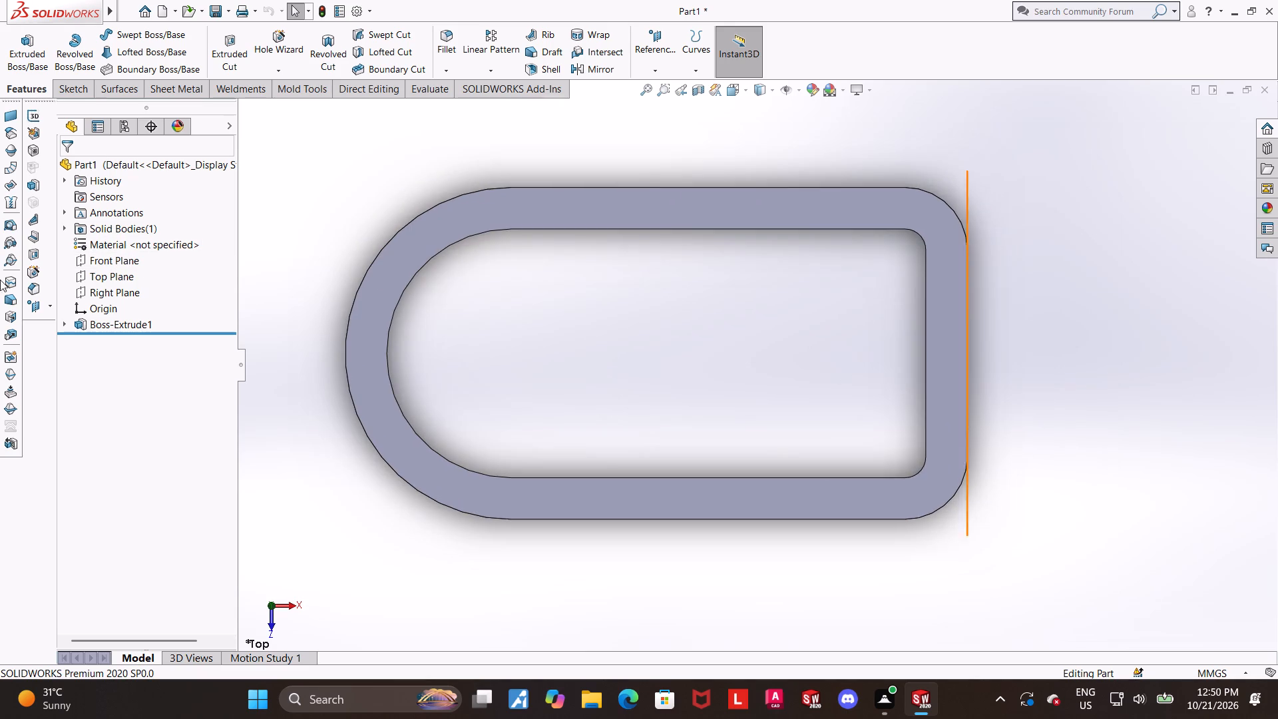
{"action": "left_click", "coordinate": [111, 278]}
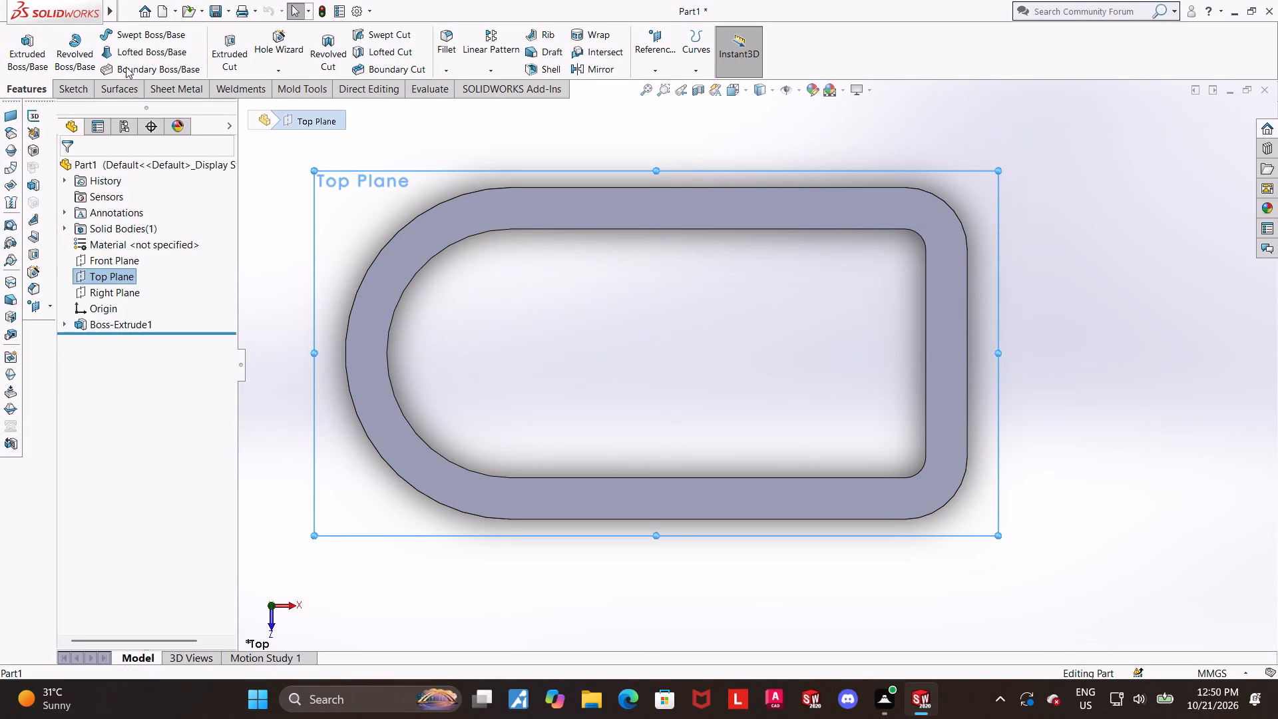
{"action": "left_click", "coordinate": [110, 271]}
{"action": "left_click", "coordinate": [119, 252]}
{"action": "scroll", "coordinate": [852, 475], "scroll_direction": "up", "scroll_amount": 4}
{"action": "middle_click_drag", "start_coordinate": [855, 482], "coordinate": [857, 392]}
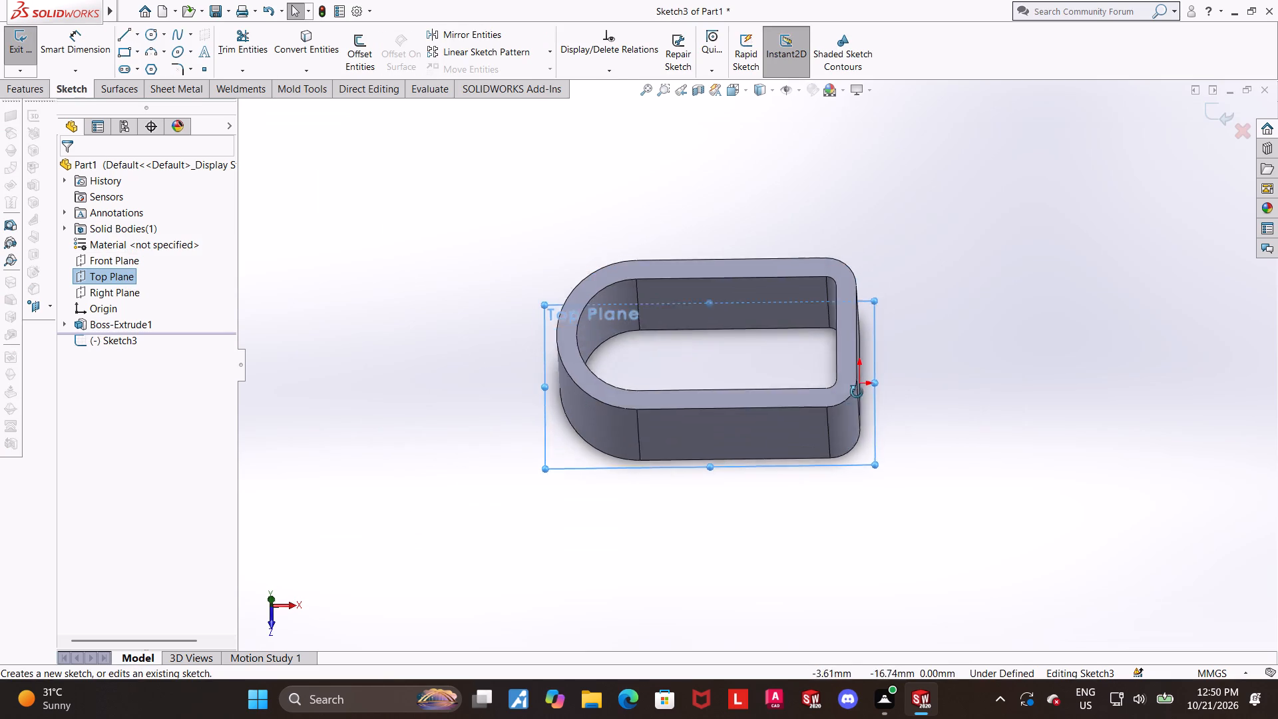
{"action": "middle_click_drag", "start_coordinate": [857, 392], "coordinate": [861, 344]}
{"action": "left_click", "coordinate": [122, 341]}
{"action": "left_click", "coordinate": [146, 324]}
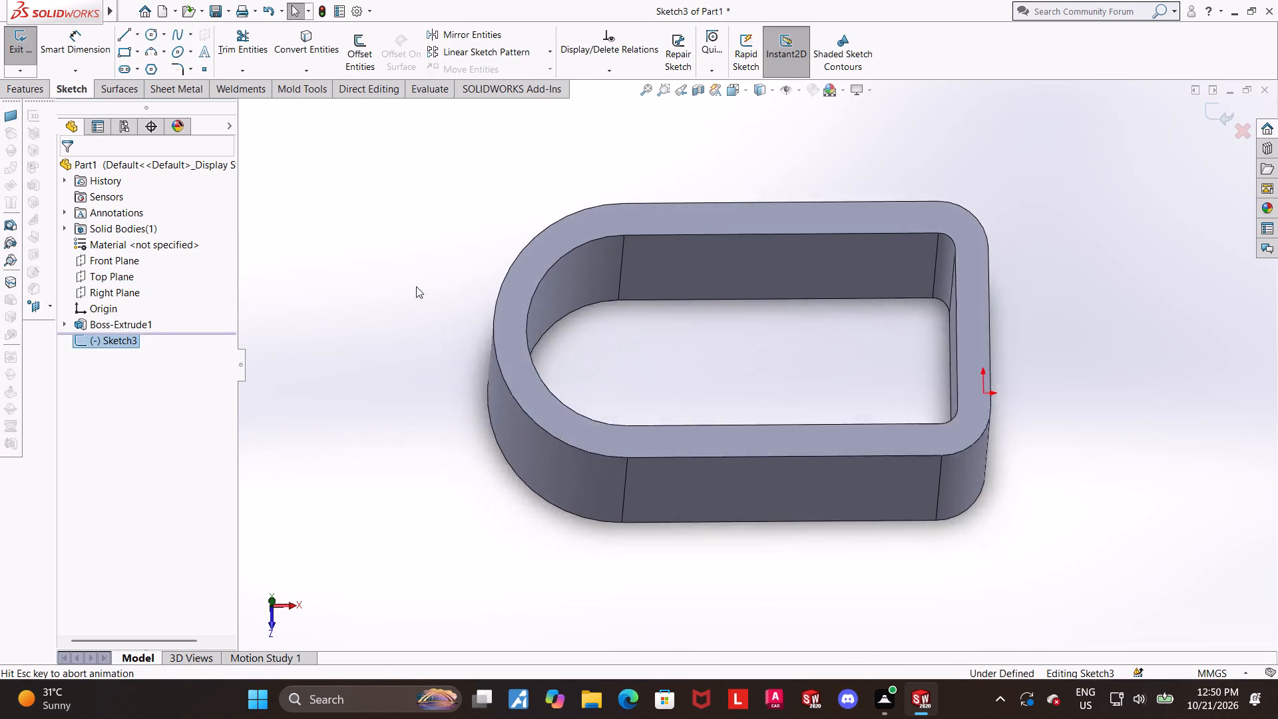
Sketch a vertical line about 60 mm long across the inner opening near its rounded end, joining the two straight inner edges.
{"action": "left_click", "coordinate": [129, 39]}
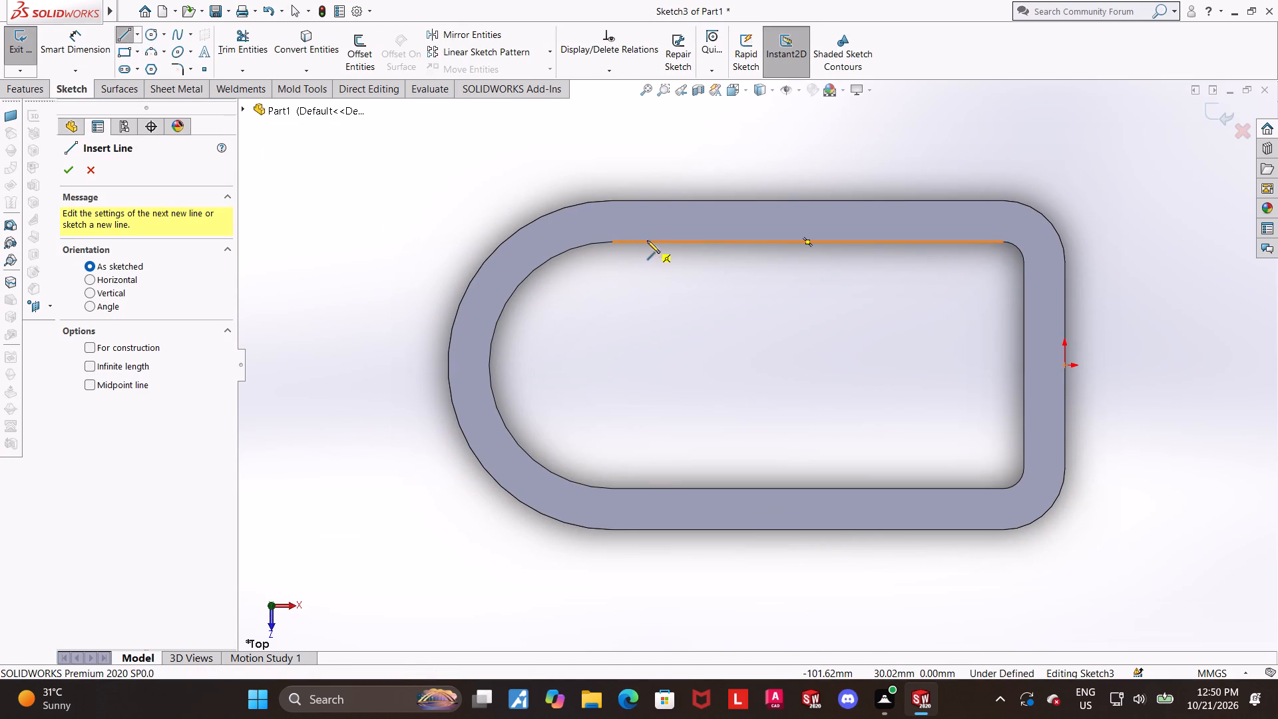
{"action": "scroll", "coordinate": [657, 271], "scroll_direction": "up", "scroll_amount": 1}
{"action": "scroll", "coordinate": [987, 322], "scroll_direction": "down", "scroll_amount": 1}
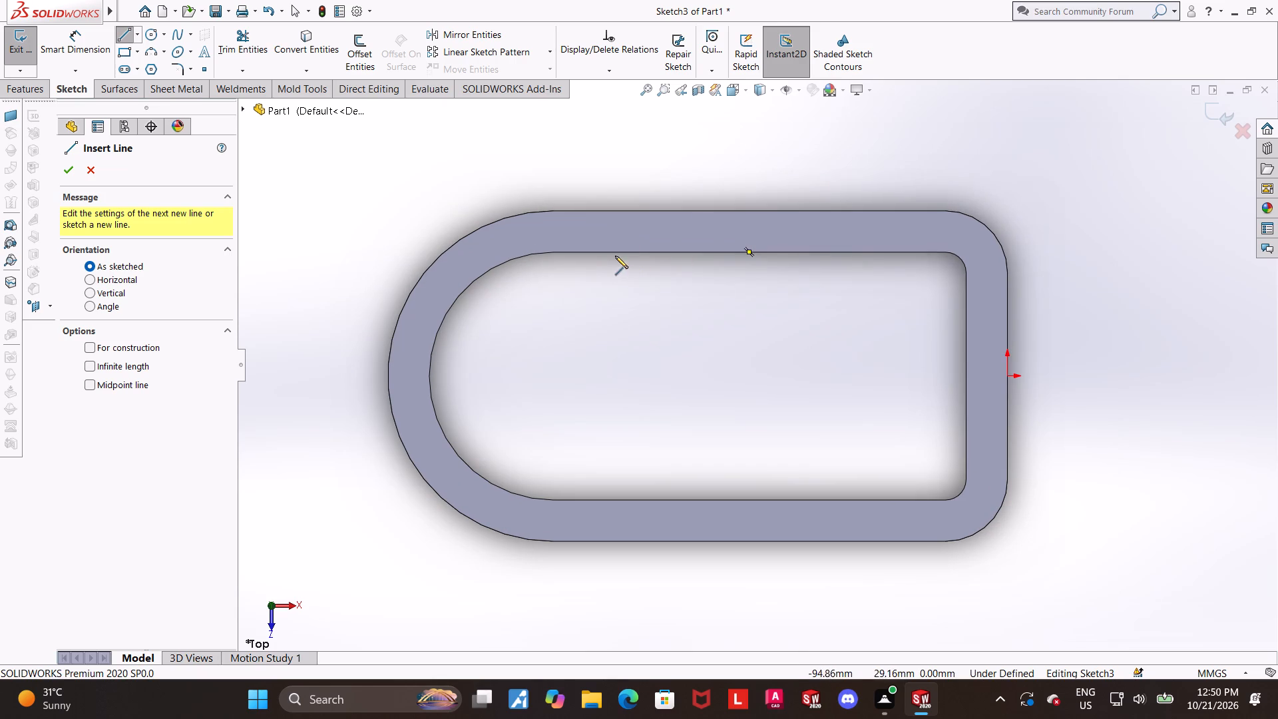
{"action": "left_click", "coordinate": [598, 251]}
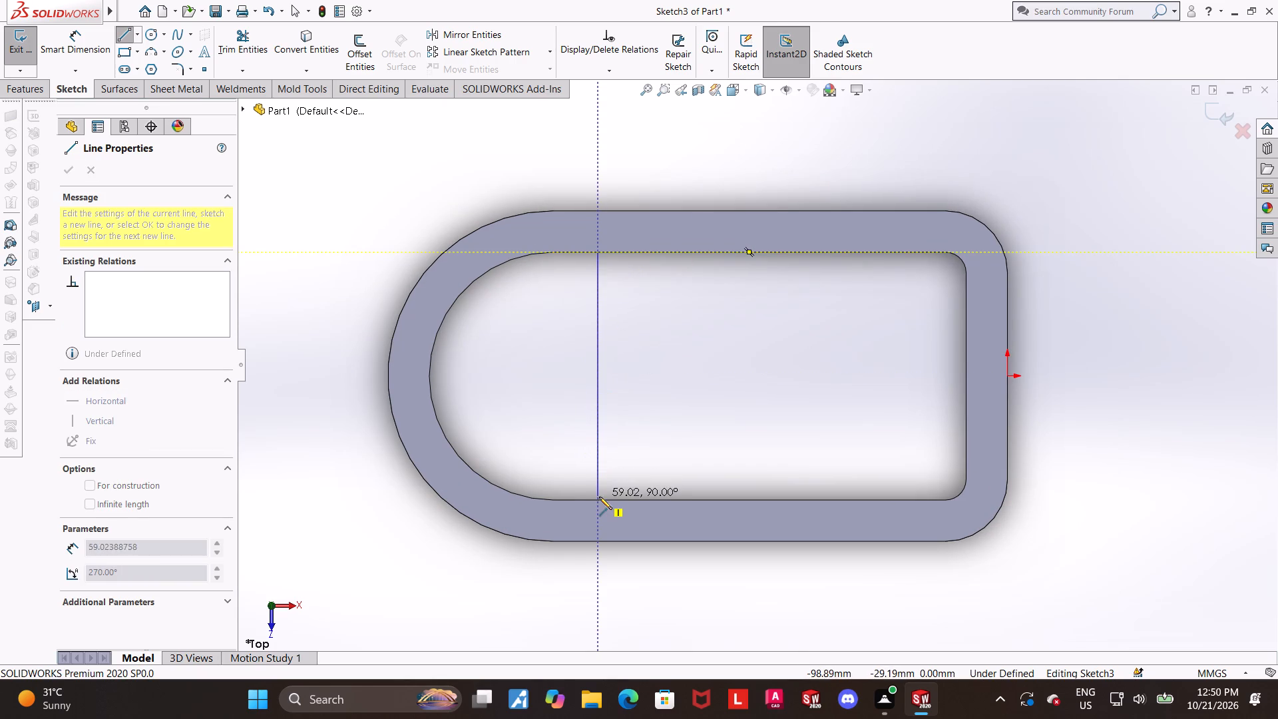
{"action": "left_click", "coordinate": [598, 501]}
{"action": "key", "text": "Escape"}
{"action": "key", "text": "Escape"}
{"action": "key", "text": "Escape"}
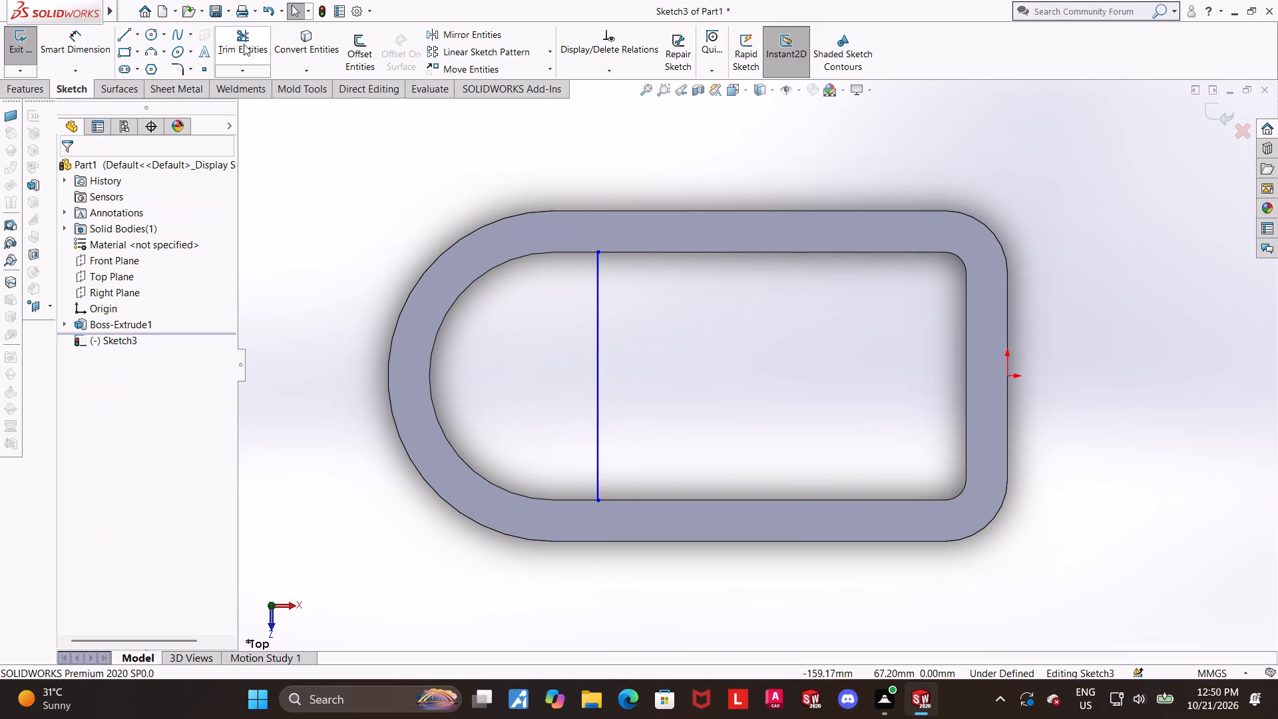
Convert the inner arc edge and the two long straight inner edges into sketch entities.
{"action": "left_click", "coordinate": [283, 45]}
{"action": "left_click", "coordinate": [507, 263]}
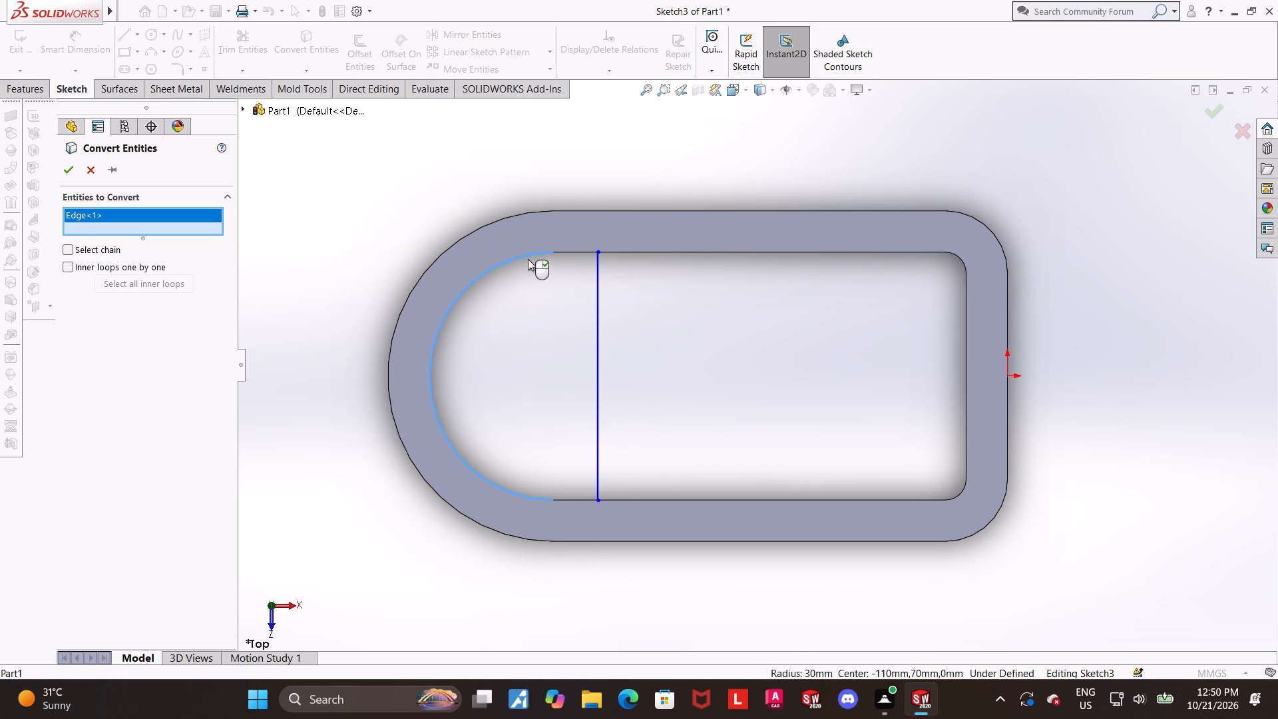
{"action": "left_click", "coordinate": [569, 252]}
{"action": "left_click", "coordinate": [566, 499]}
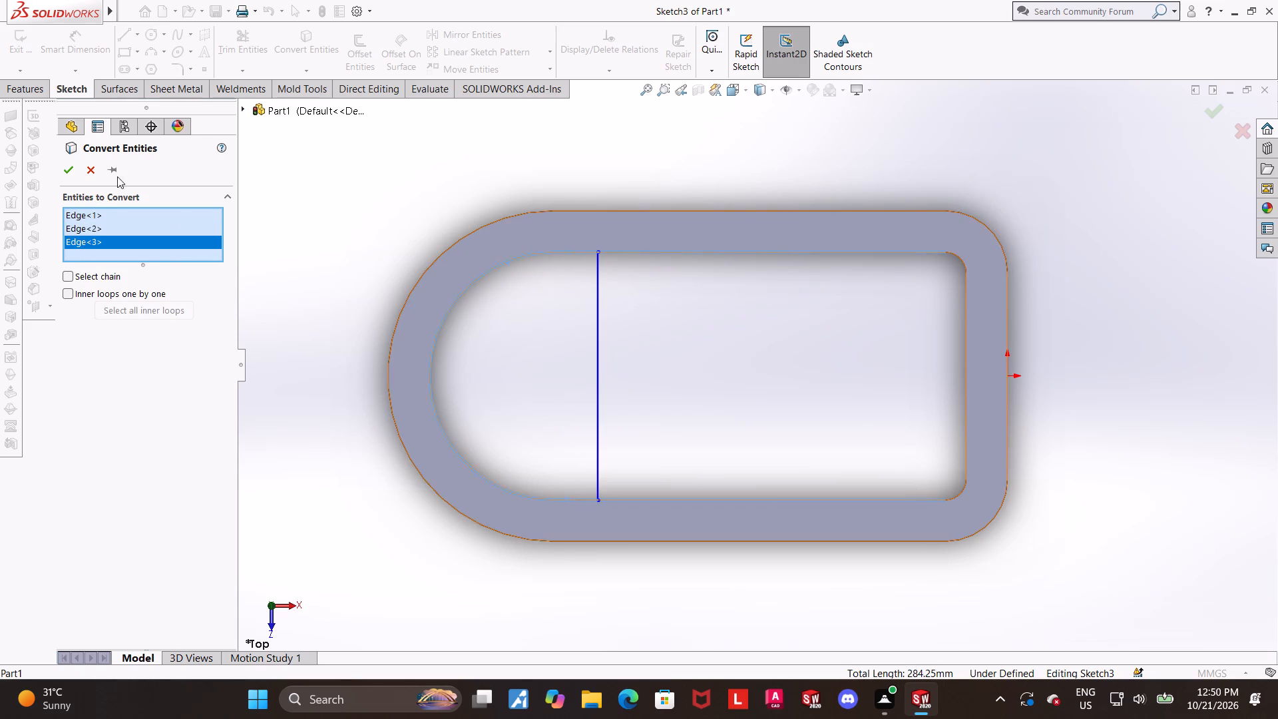
{"action": "left_click", "coordinate": [69, 164]}
Power-trim both converted straight lines beyond the vertical line, leaving a closed D-shaped profile at the rounded end.
{"action": "left_click", "coordinate": [252, 40]}
{"action": "left_click_drag", "start_coordinate": [805, 296], "coordinate": [789, 203]}
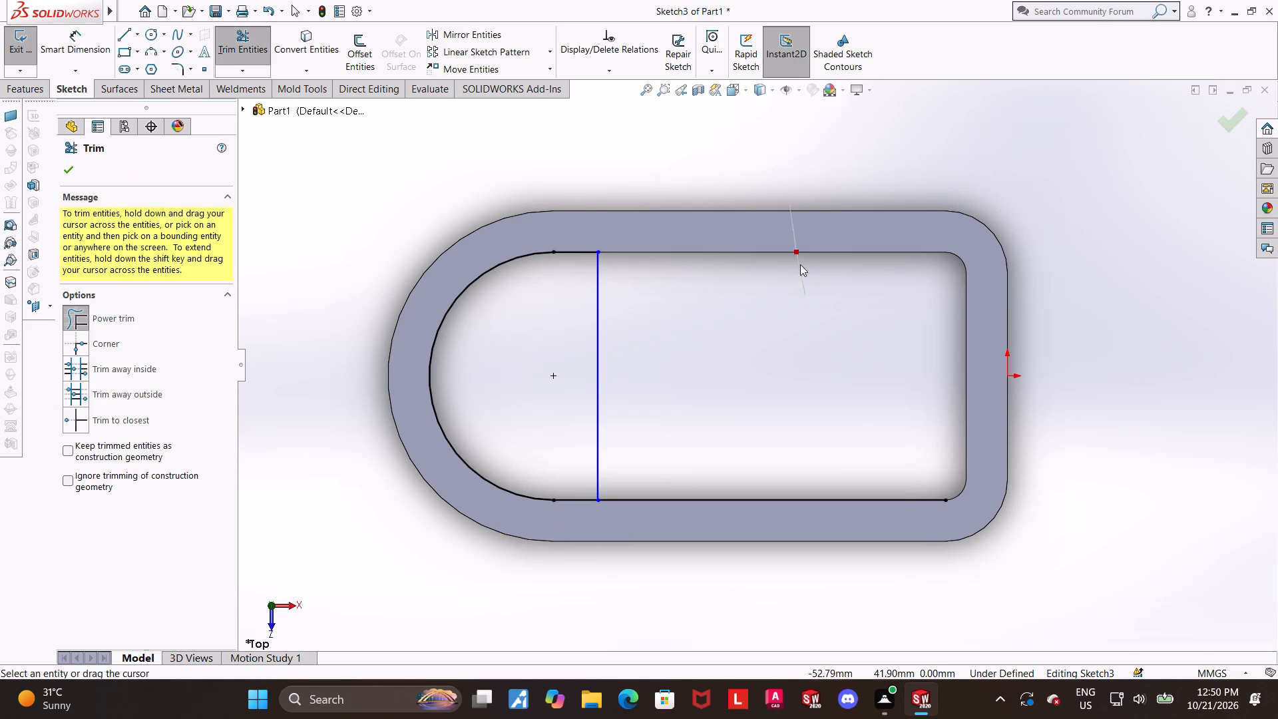
{"action": "left_click_drag", "start_coordinate": [774, 433], "coordinate": [749, 537]}
{"action": "key", "text": "Escape"}
{"action": "key", "text": "Escape"}
Dimension the horizontal distance from the inner arc's centre to the vertical line and set it to 10 mm.
{"action": "double_click", "coordinate": [71, 49]}
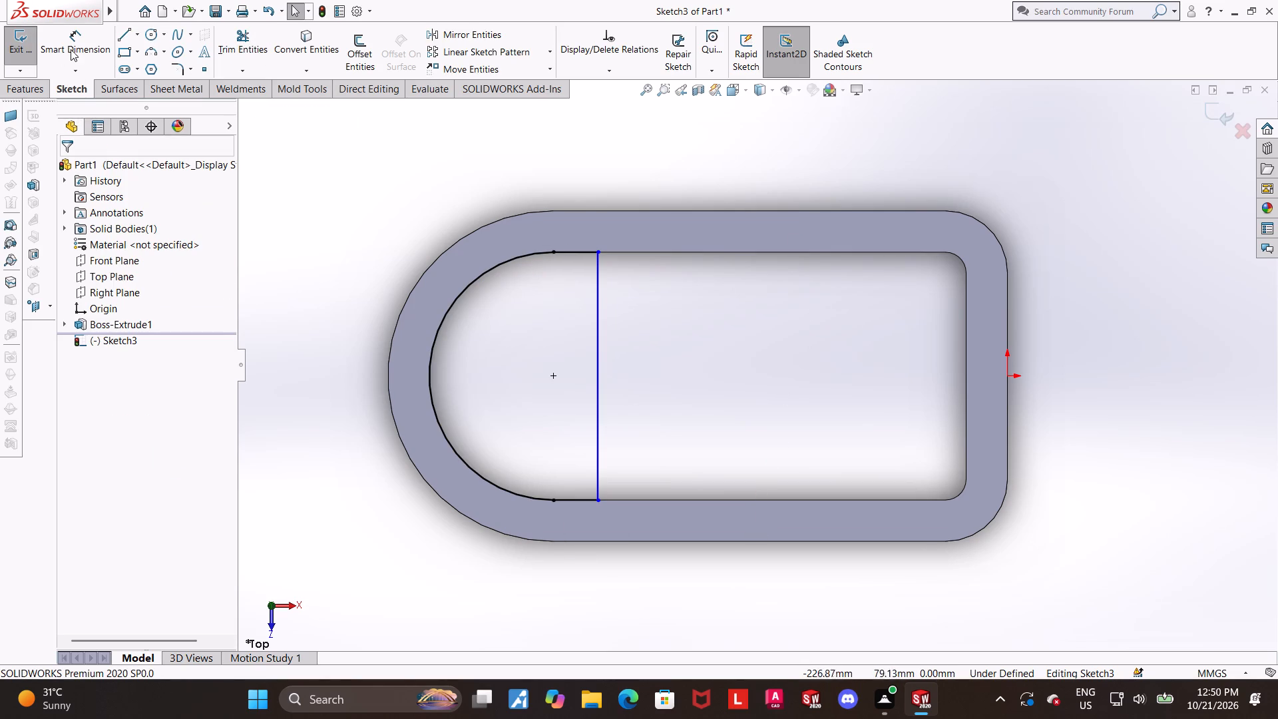
{"action": "left_click", "coordinate": [554, 375]}
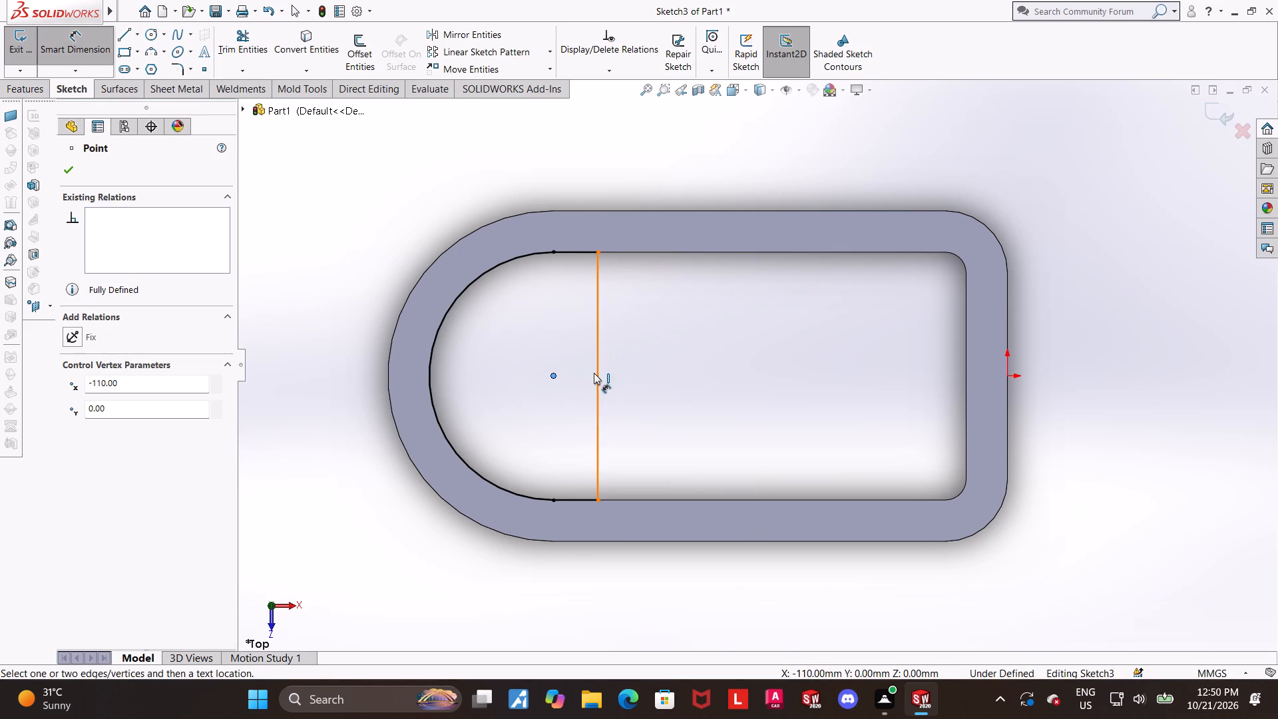
{"action": "left_click", "coordinate": [594, 373]}
{"action": "scroll", "coordinate": [578, 254], "scroll_direction": "down", "scroll_amount": 2}
{"action": "scroll", "coordinate": [580, 232], "scroll_direction": "up", "scroll_amount": 2}
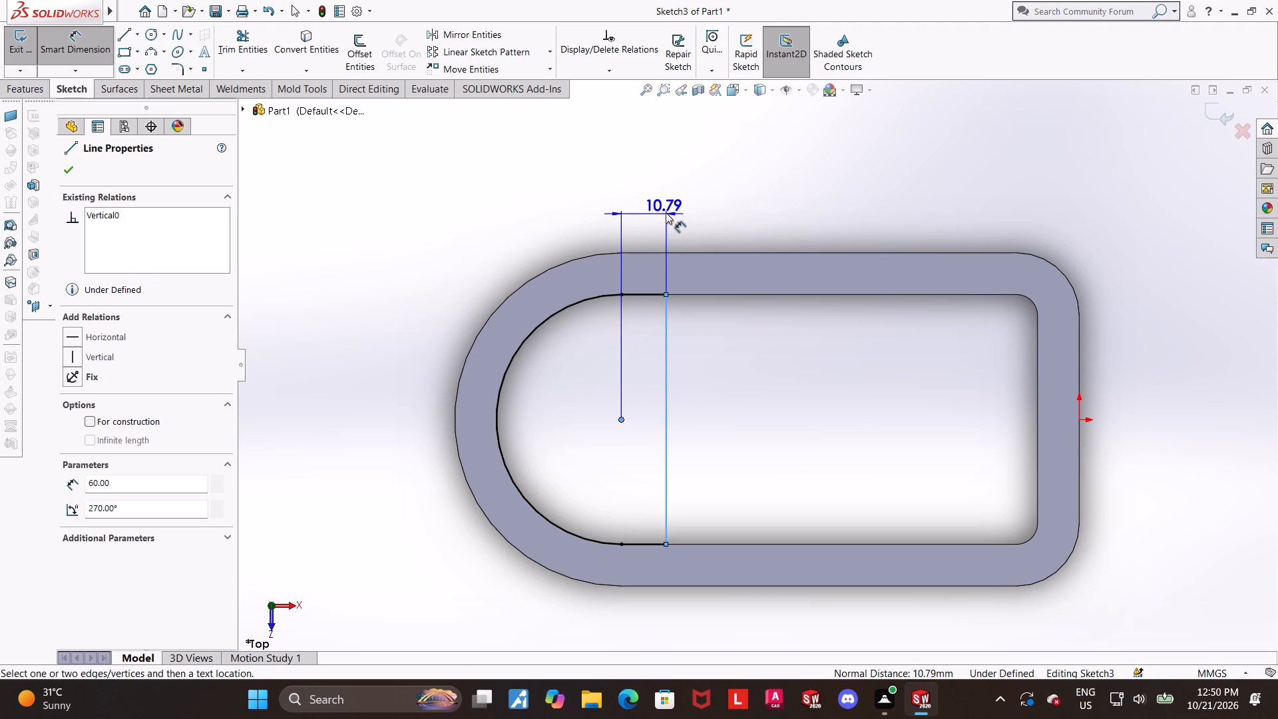
{"action": "left_click", "coordinate": [666, 212]}
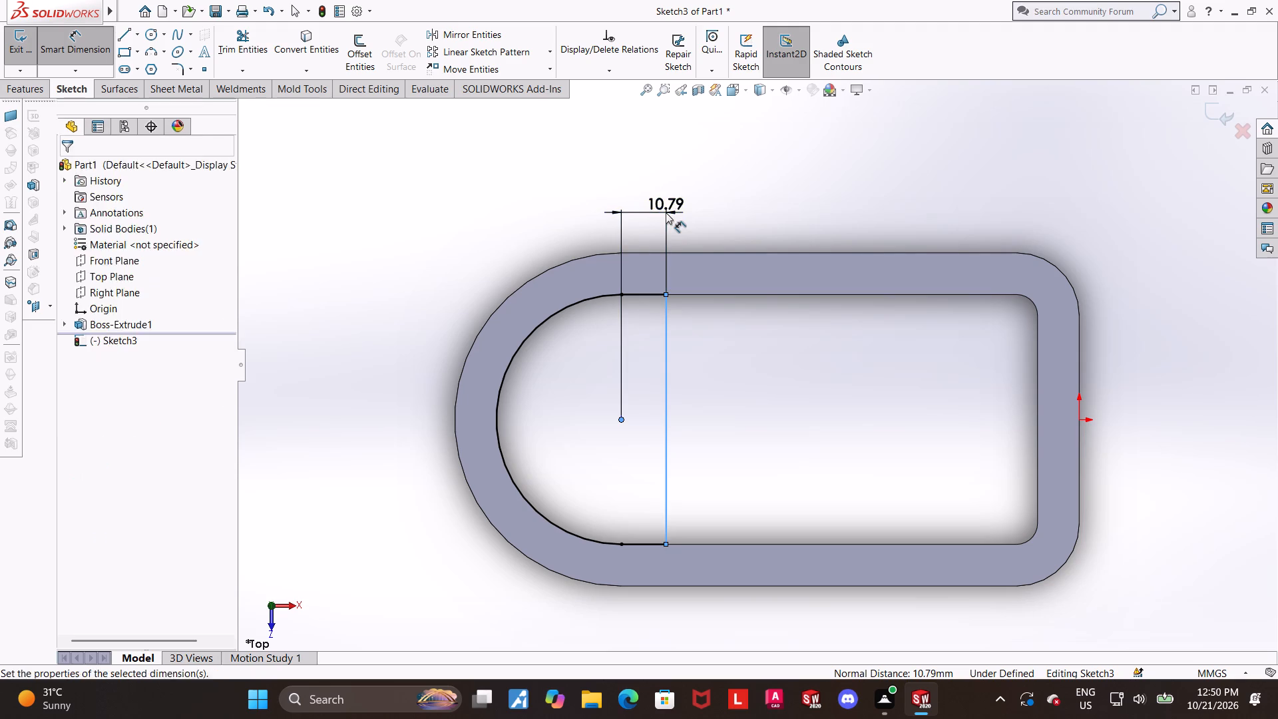
{"action": "type", "text": "10"}
{"action": "key", "text": "Return"}
{"action": "key", "text": "Escape"}
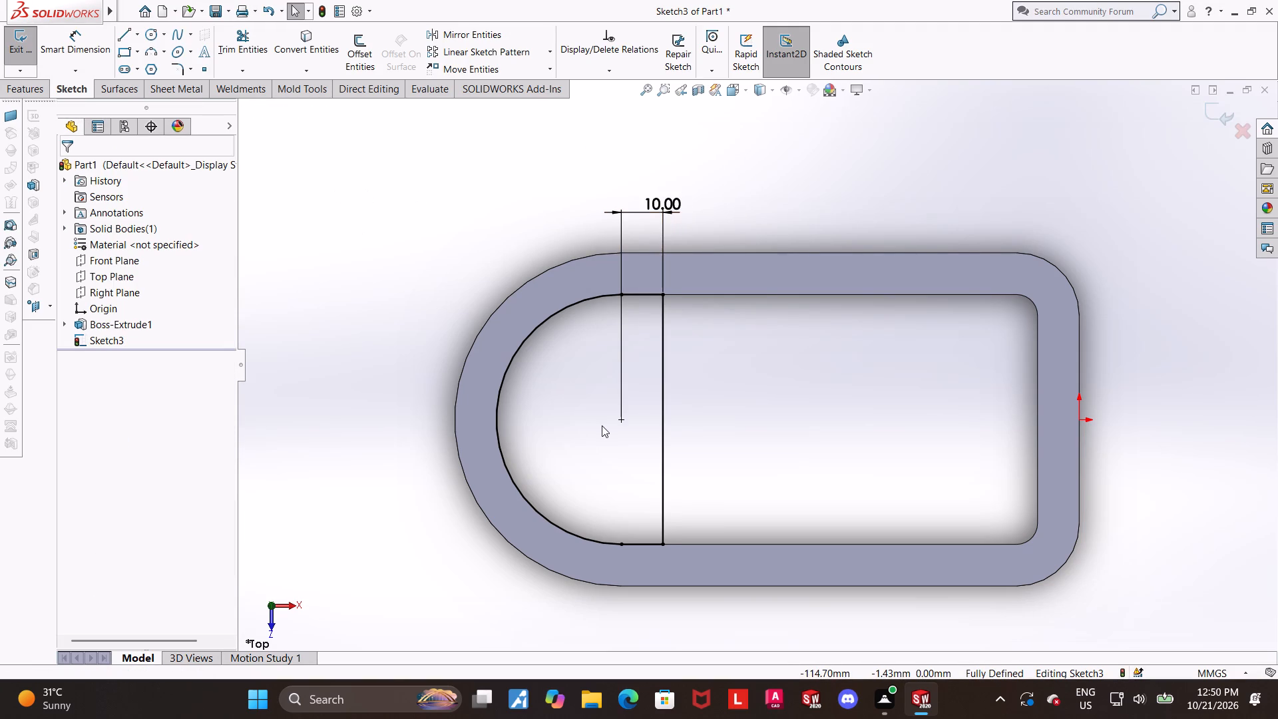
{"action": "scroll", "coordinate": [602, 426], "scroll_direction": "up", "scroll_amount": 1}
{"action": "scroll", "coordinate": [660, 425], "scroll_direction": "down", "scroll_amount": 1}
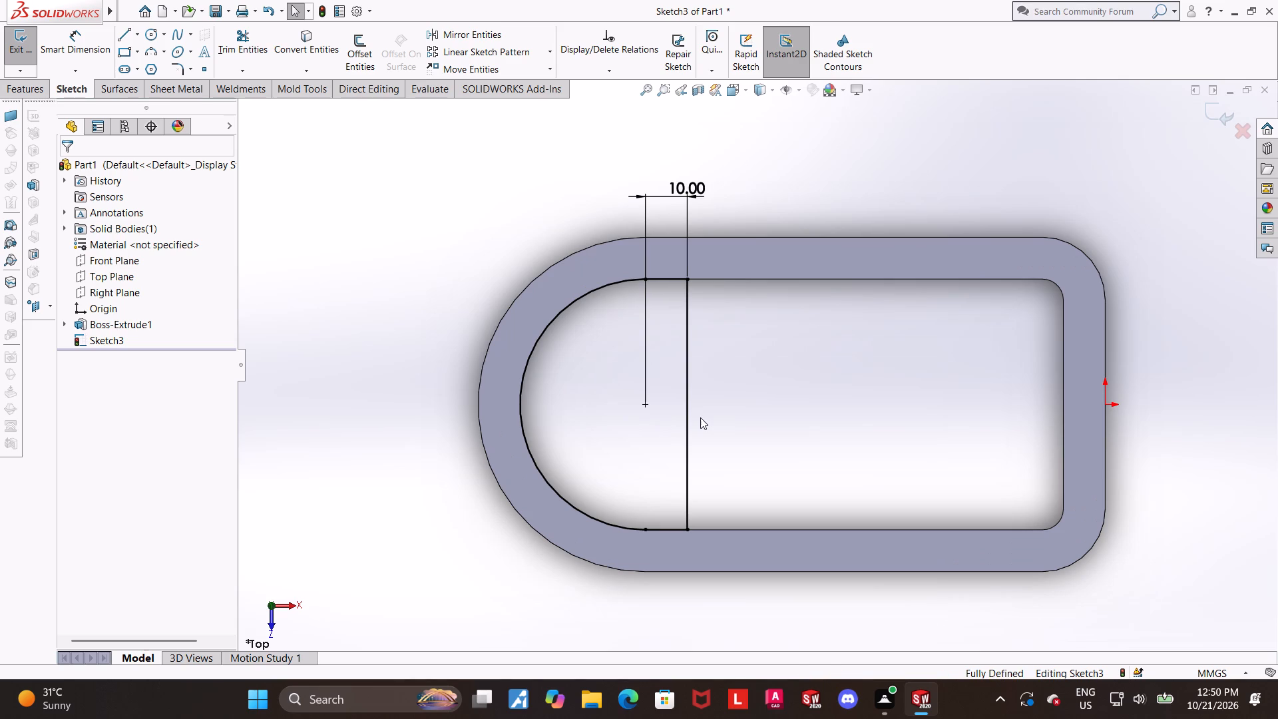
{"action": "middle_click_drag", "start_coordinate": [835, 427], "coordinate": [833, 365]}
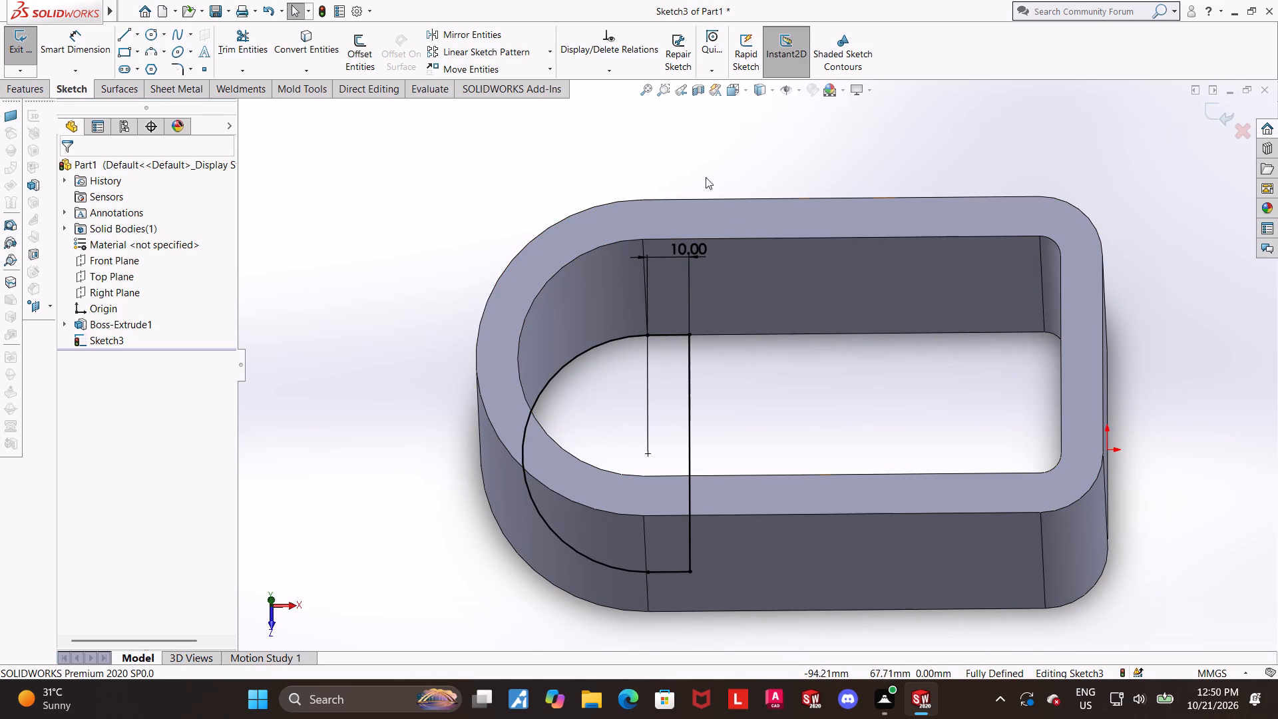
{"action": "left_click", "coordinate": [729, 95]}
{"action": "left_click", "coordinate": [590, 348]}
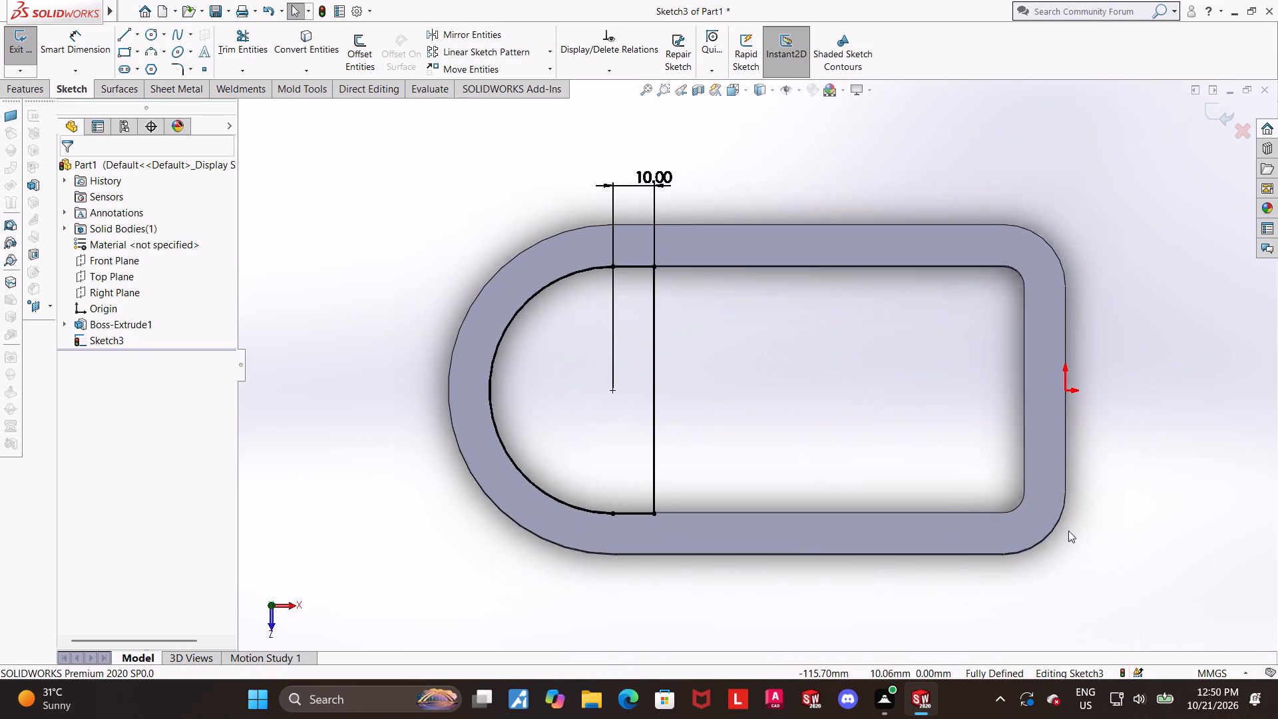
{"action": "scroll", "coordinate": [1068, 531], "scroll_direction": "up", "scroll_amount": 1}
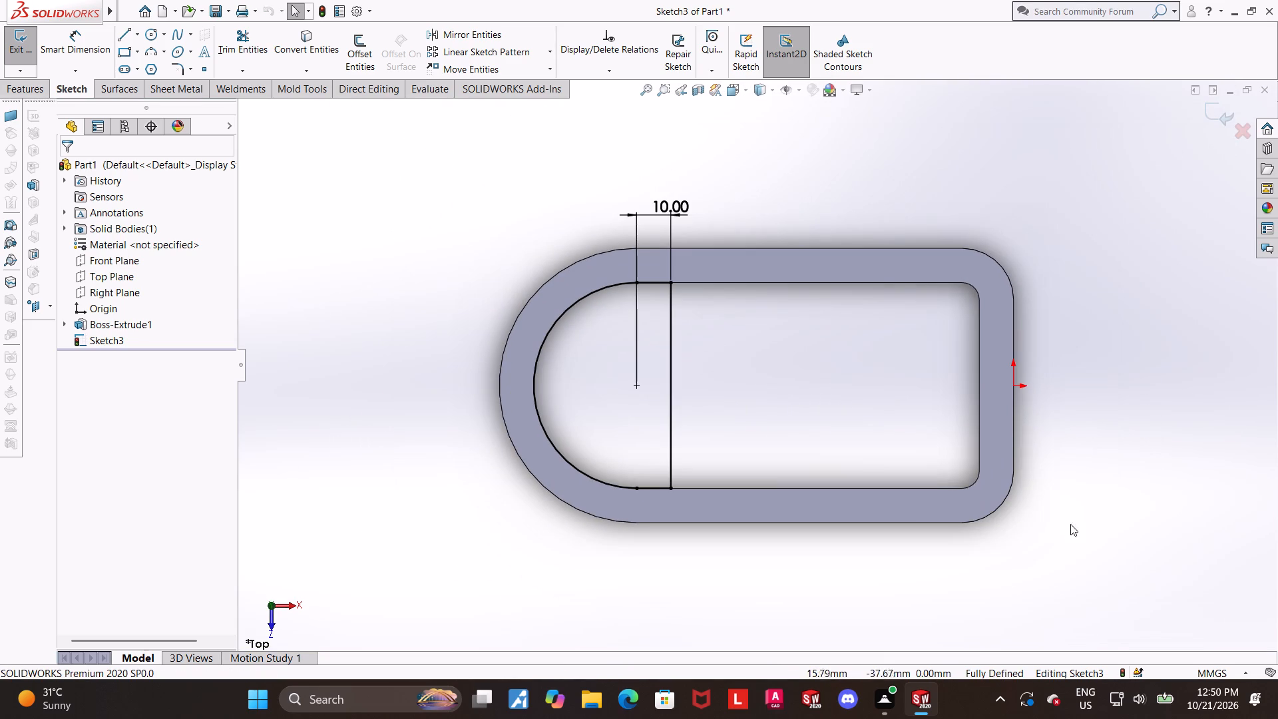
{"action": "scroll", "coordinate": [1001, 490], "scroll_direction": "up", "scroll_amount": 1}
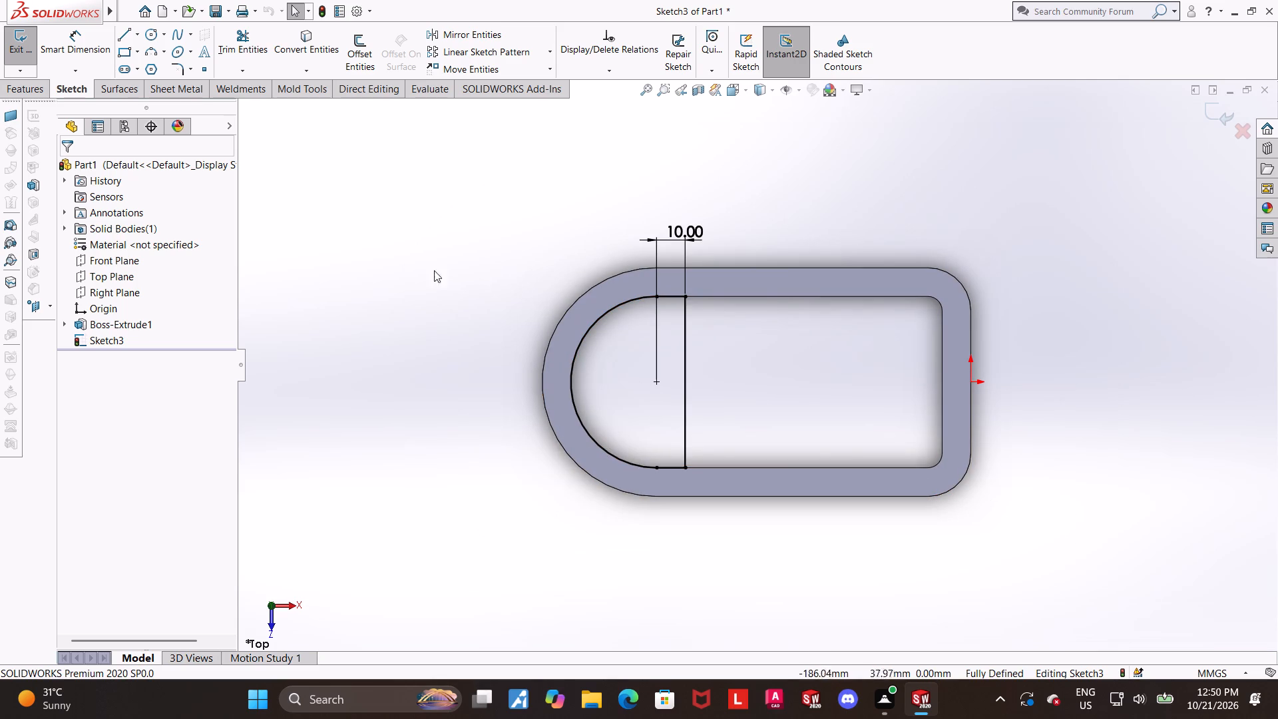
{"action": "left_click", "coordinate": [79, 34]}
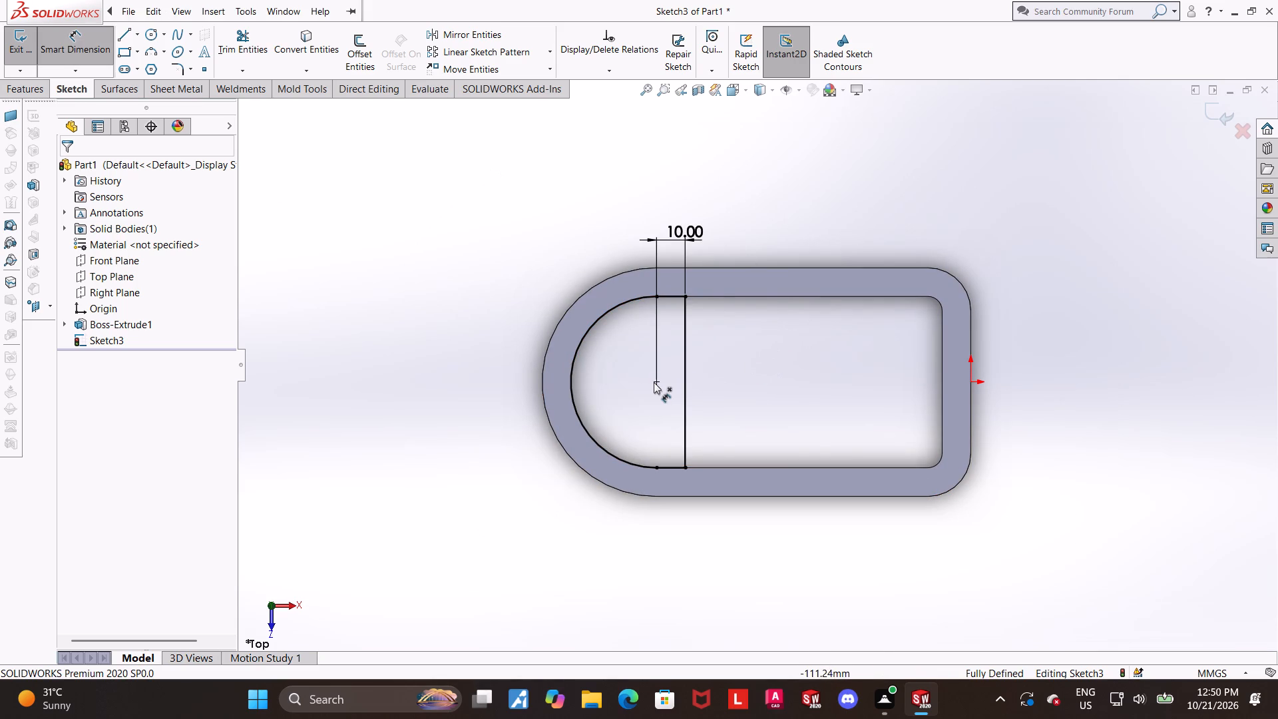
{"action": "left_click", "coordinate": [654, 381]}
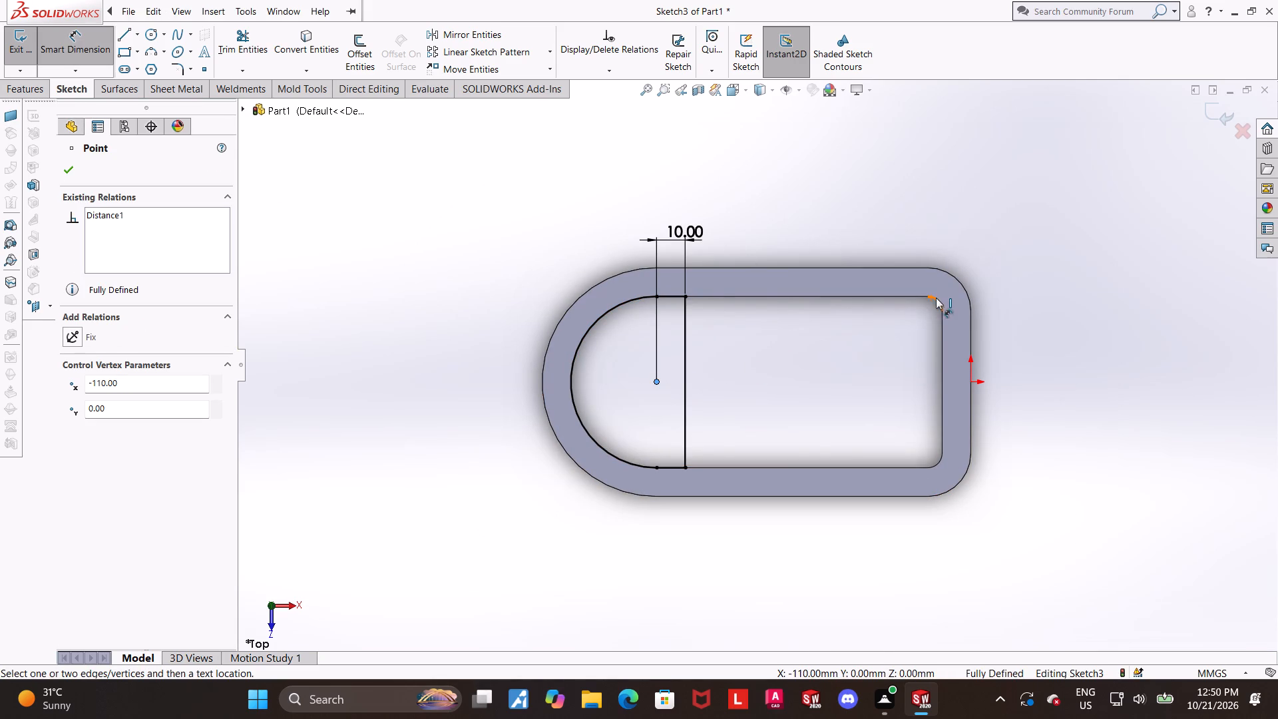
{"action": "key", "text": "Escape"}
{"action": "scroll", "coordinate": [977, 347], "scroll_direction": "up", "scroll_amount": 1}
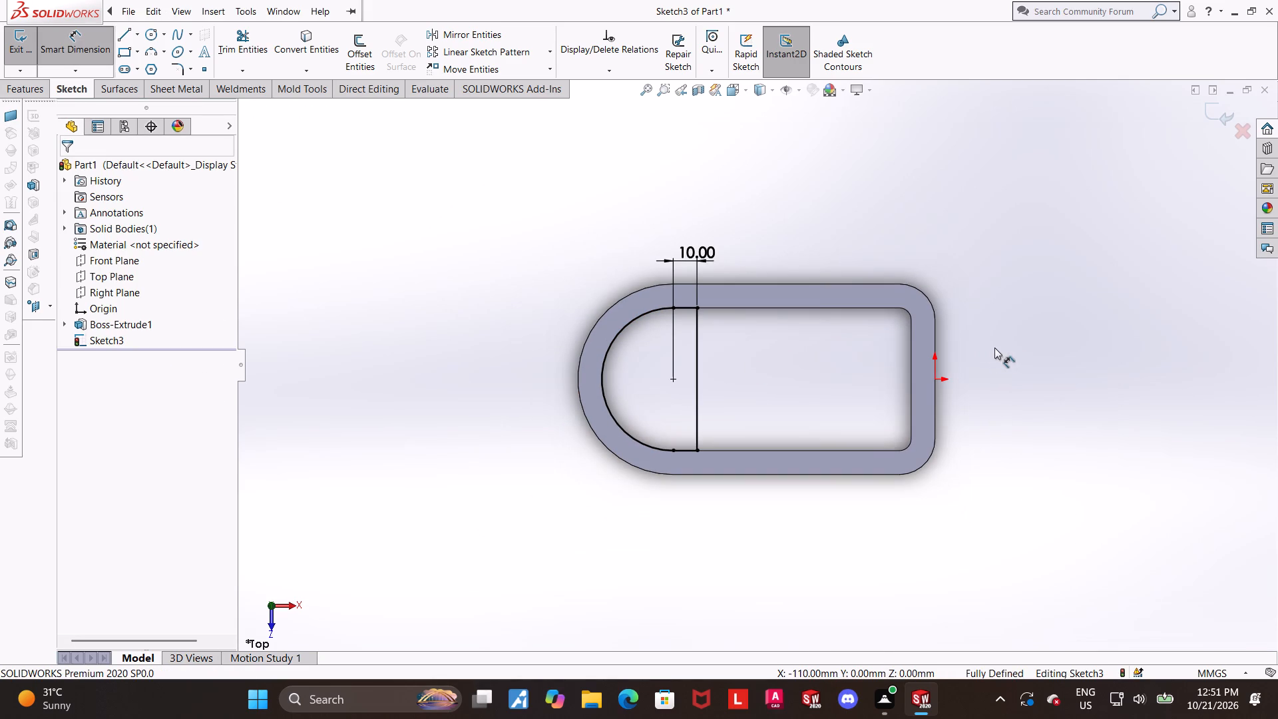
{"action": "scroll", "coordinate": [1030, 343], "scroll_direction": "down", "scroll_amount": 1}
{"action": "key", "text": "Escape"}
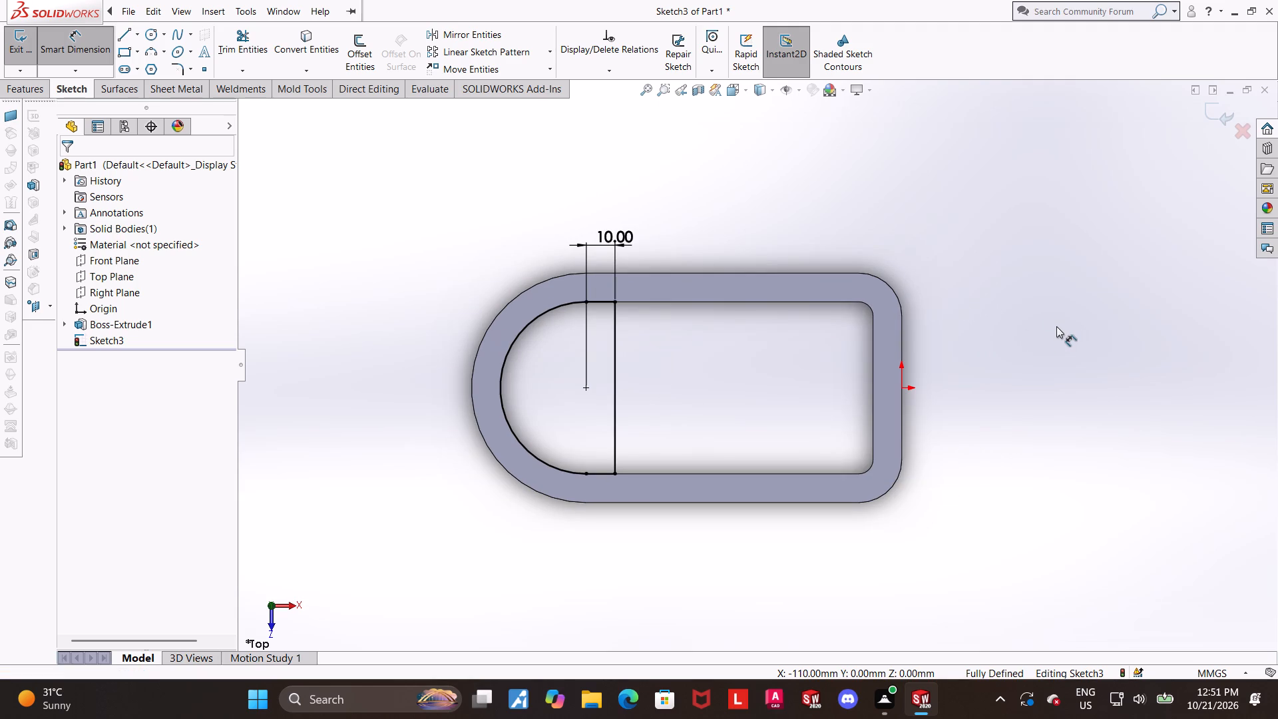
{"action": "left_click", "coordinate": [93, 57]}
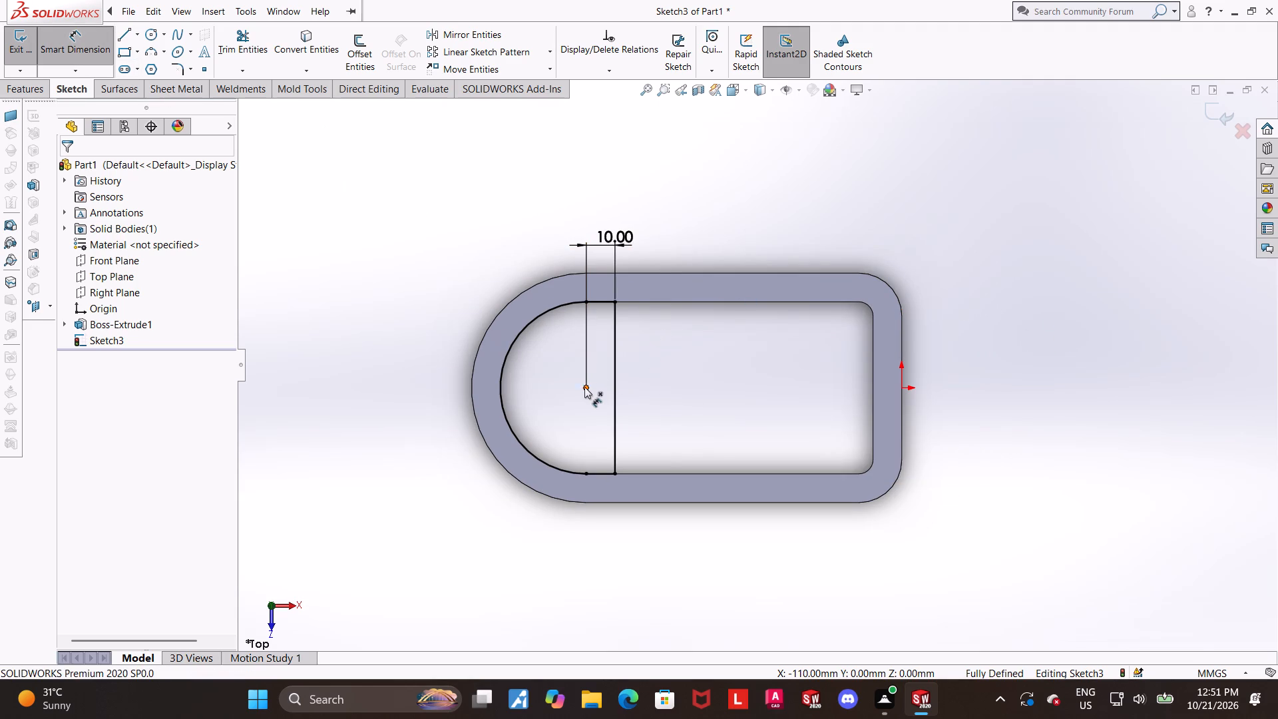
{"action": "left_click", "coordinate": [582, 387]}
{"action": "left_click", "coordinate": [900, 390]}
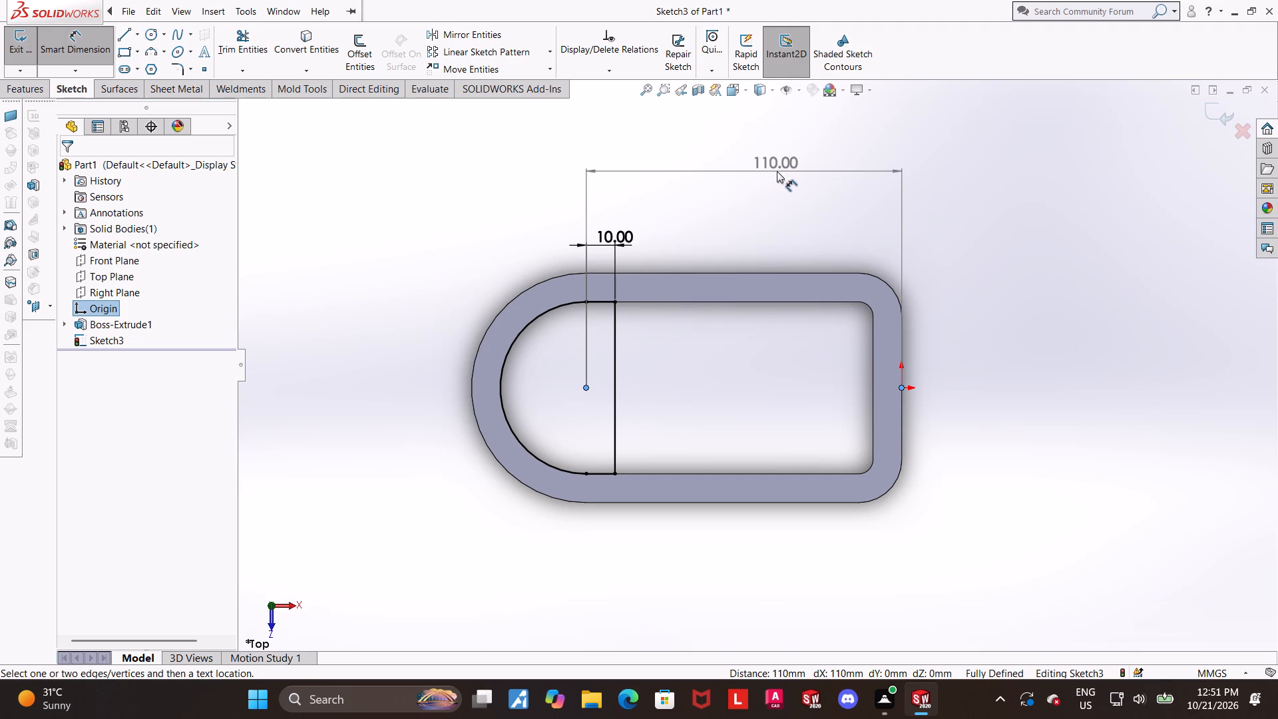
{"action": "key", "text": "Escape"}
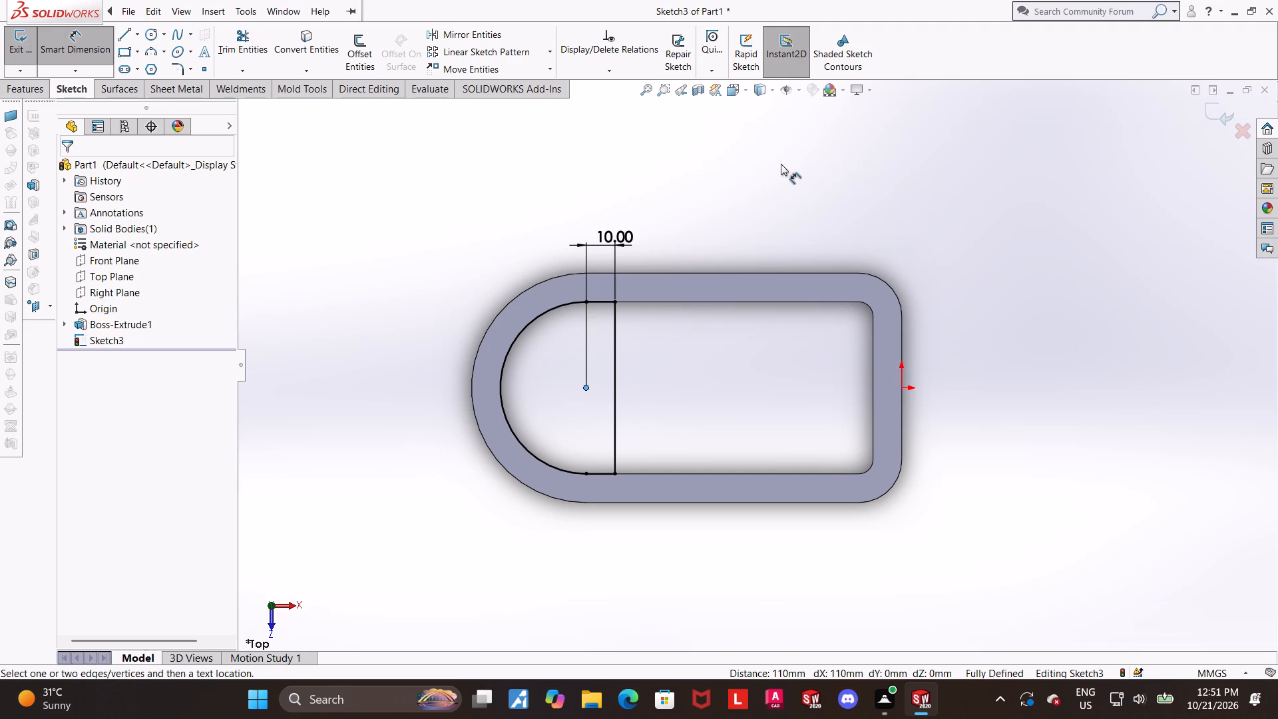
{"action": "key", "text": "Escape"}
Exit the sketch and extrude the D-shaped profile 25 mm as a blind boss merged with the ring.
{"action": "scroll", "coordinate": [696, 387], "scroll_direction": "down", "scroll_amount": 1}
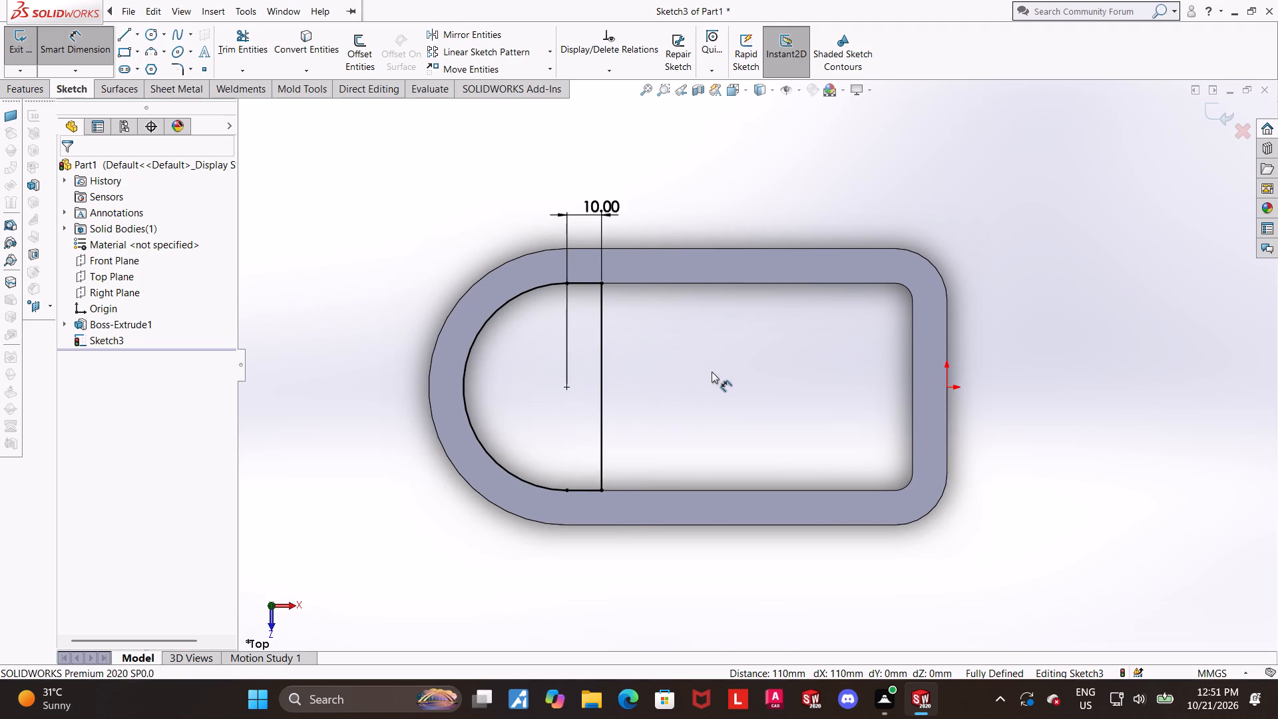
{"action": "scroll", "coordinate": [712, 371], "scroll_direction": "up", "scroll_amount": 1}
{"action": "scroll", "coordinate": [693, 371], "scroll_direction": "down", "scroll_amount": 1}
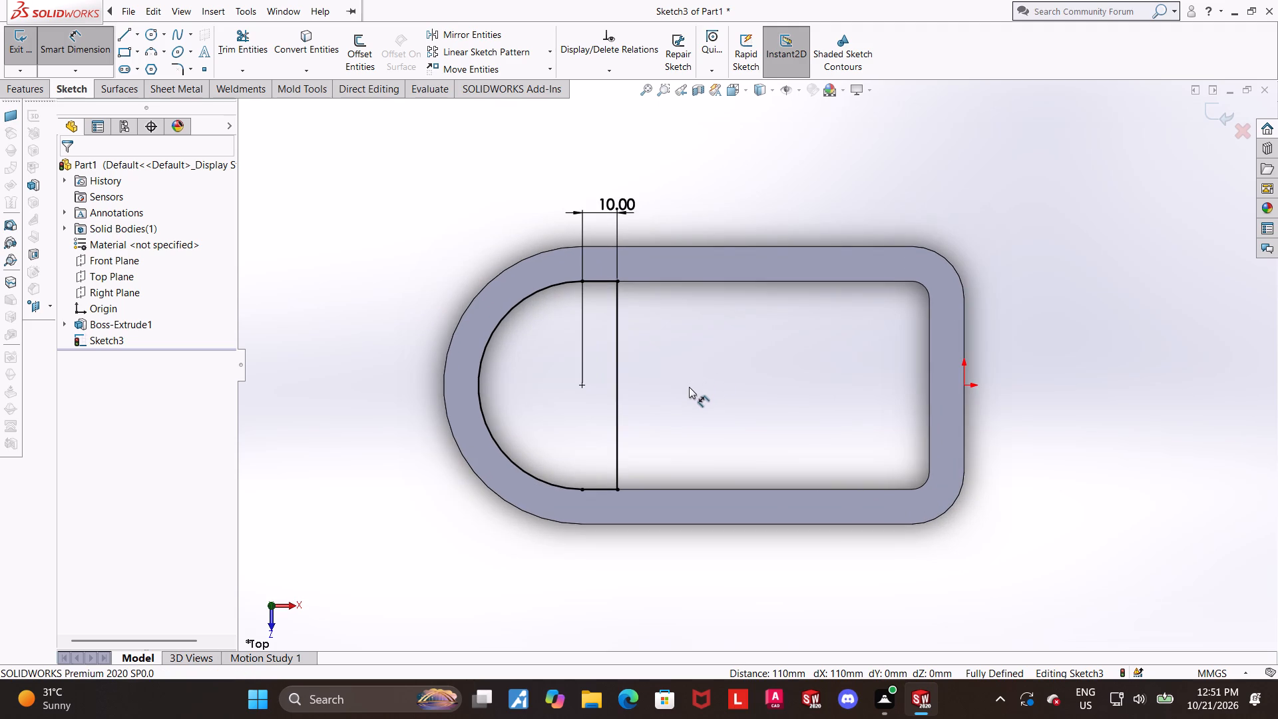
{"action": "middle_click_drag", "start_coordinate": [691, 396], "coordinate": [692, 295]}
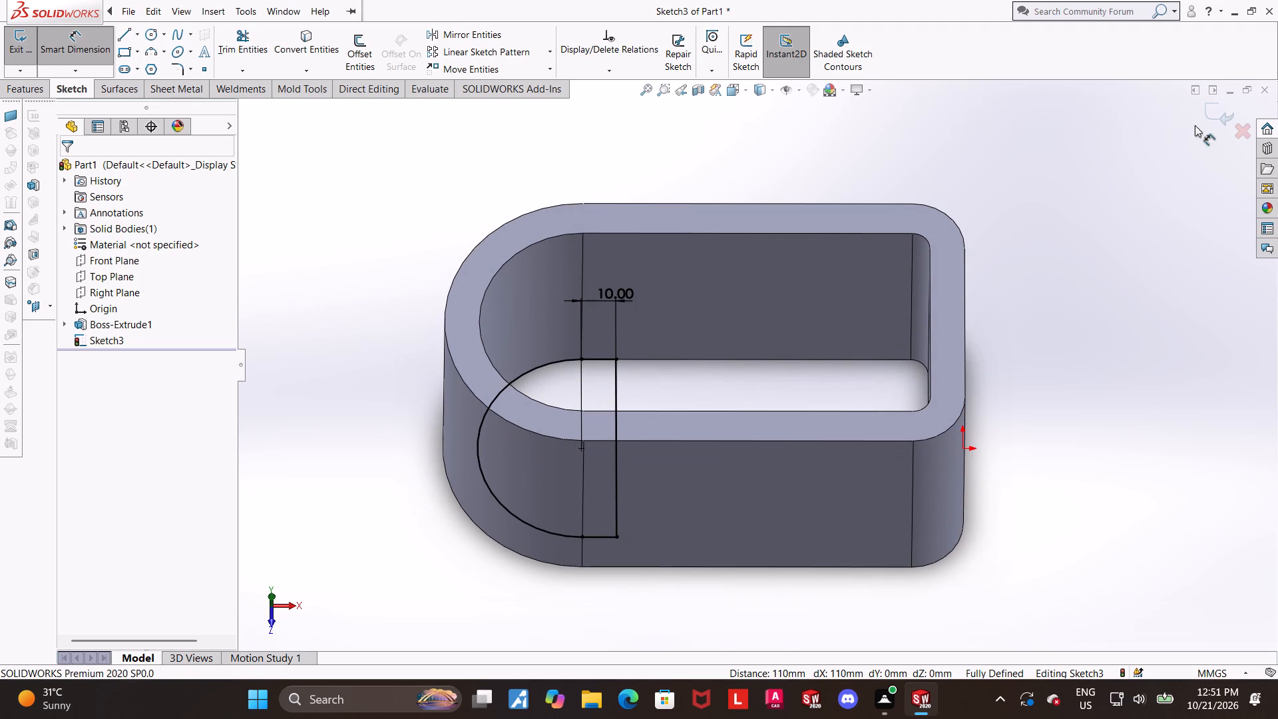
{"action": "left_click", "coordinate": [1208, 116]}
{"action": "left_click", "coordinate": [30, 51]}
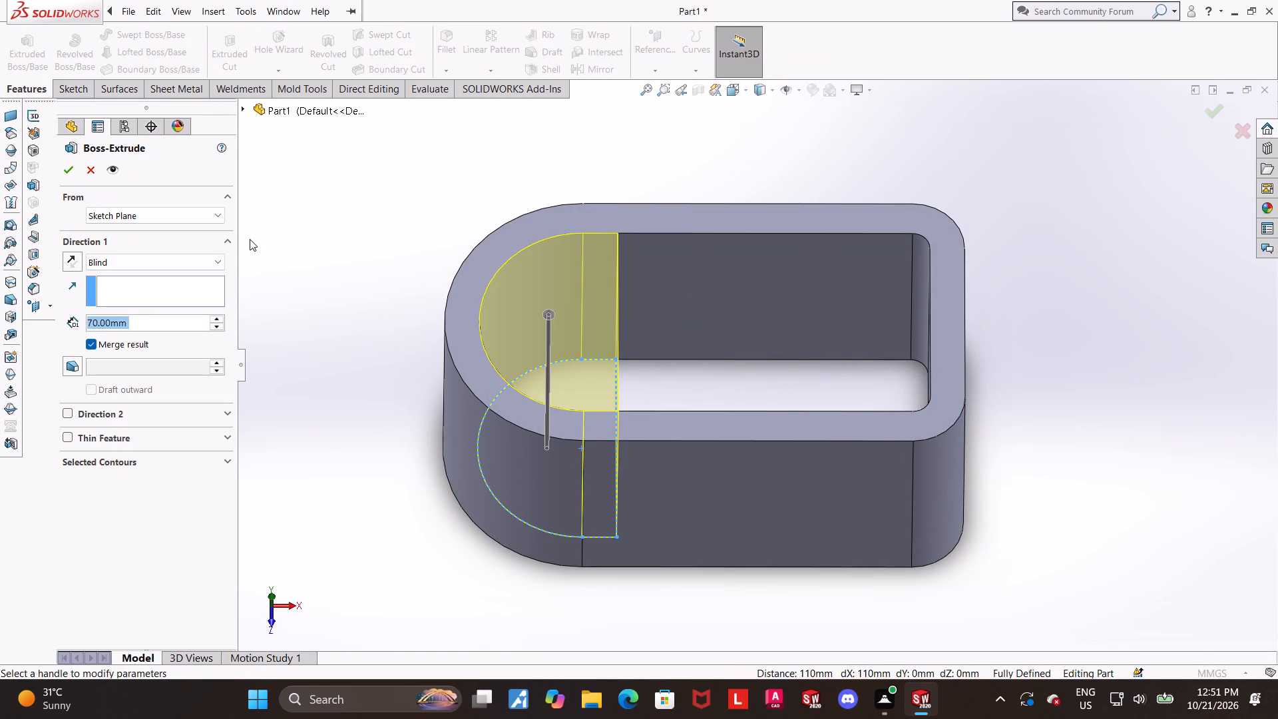
{"action": "type", "text": "25"}
{"action": "key", "text": "Return"}
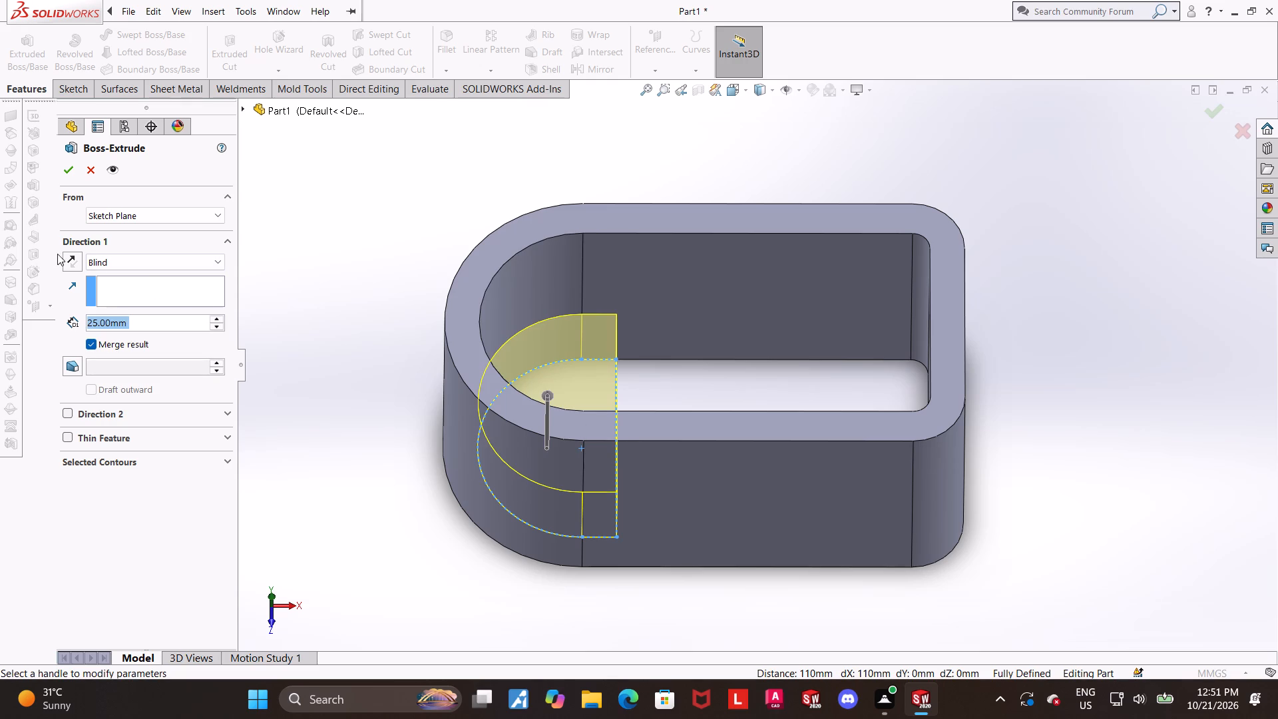
{"action": "left_click", "coordinate": [70, 177]}
{"action": "left_click", "coordinate": [373, 484]}
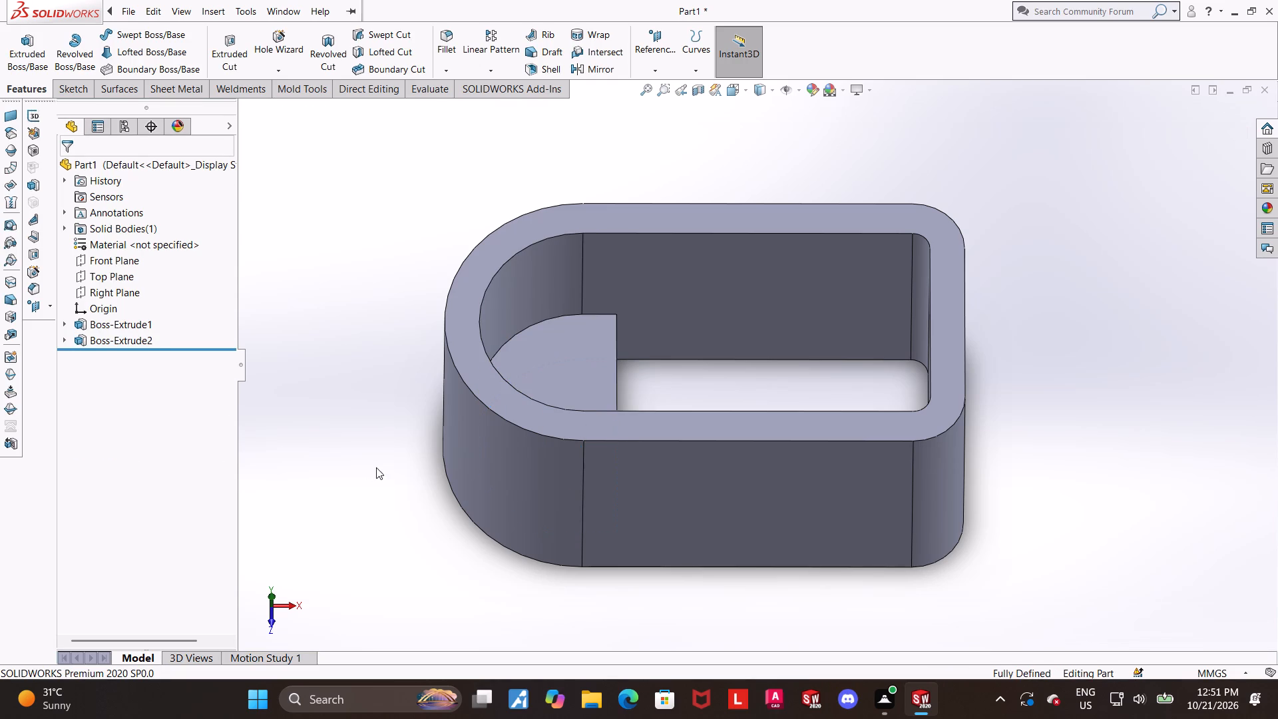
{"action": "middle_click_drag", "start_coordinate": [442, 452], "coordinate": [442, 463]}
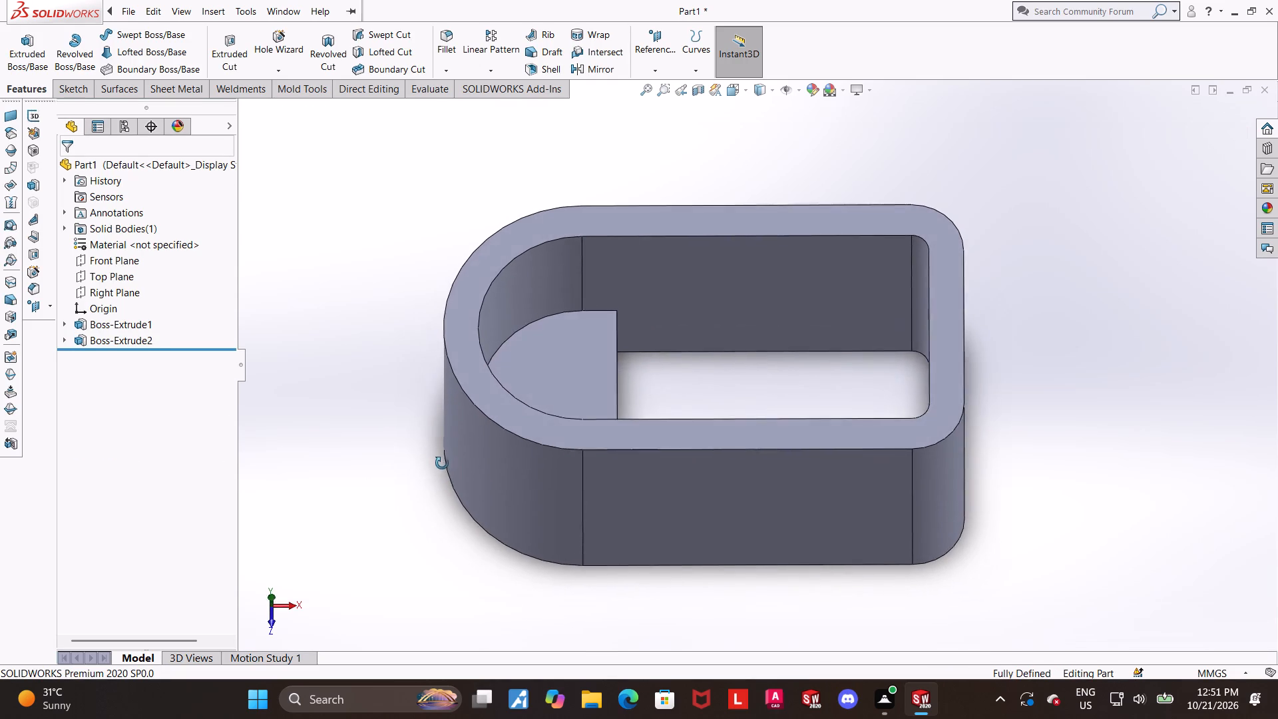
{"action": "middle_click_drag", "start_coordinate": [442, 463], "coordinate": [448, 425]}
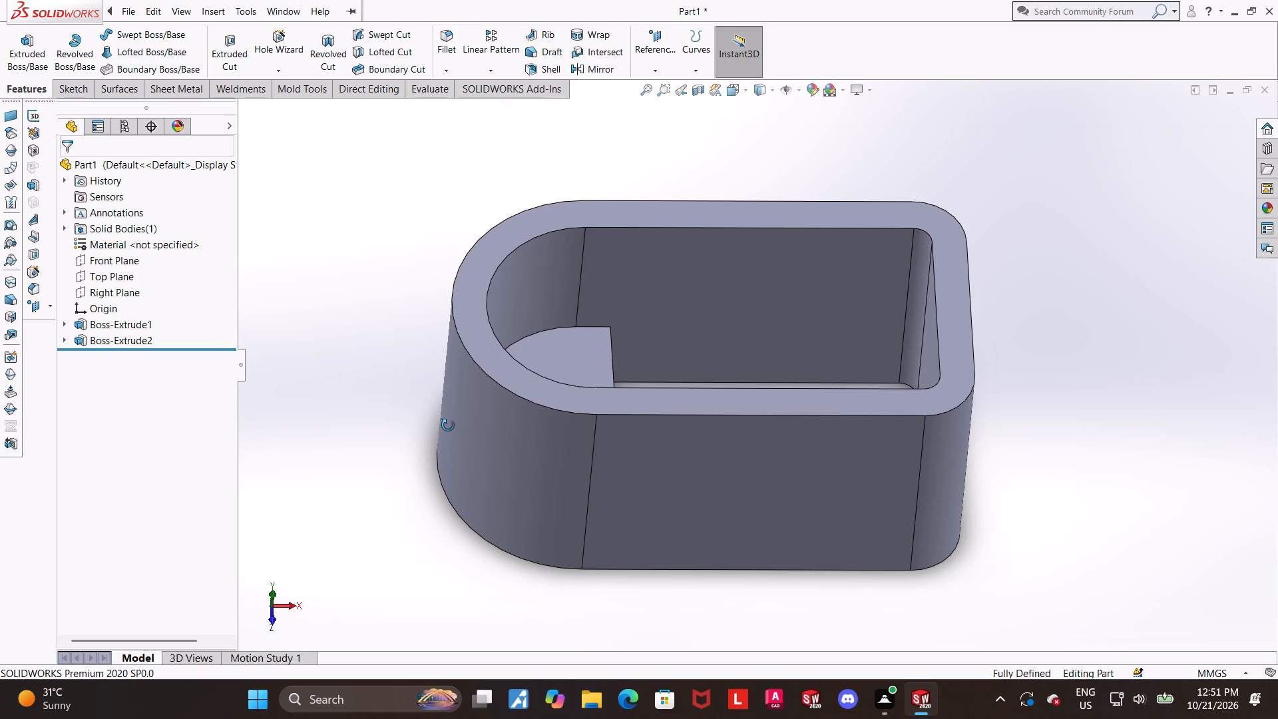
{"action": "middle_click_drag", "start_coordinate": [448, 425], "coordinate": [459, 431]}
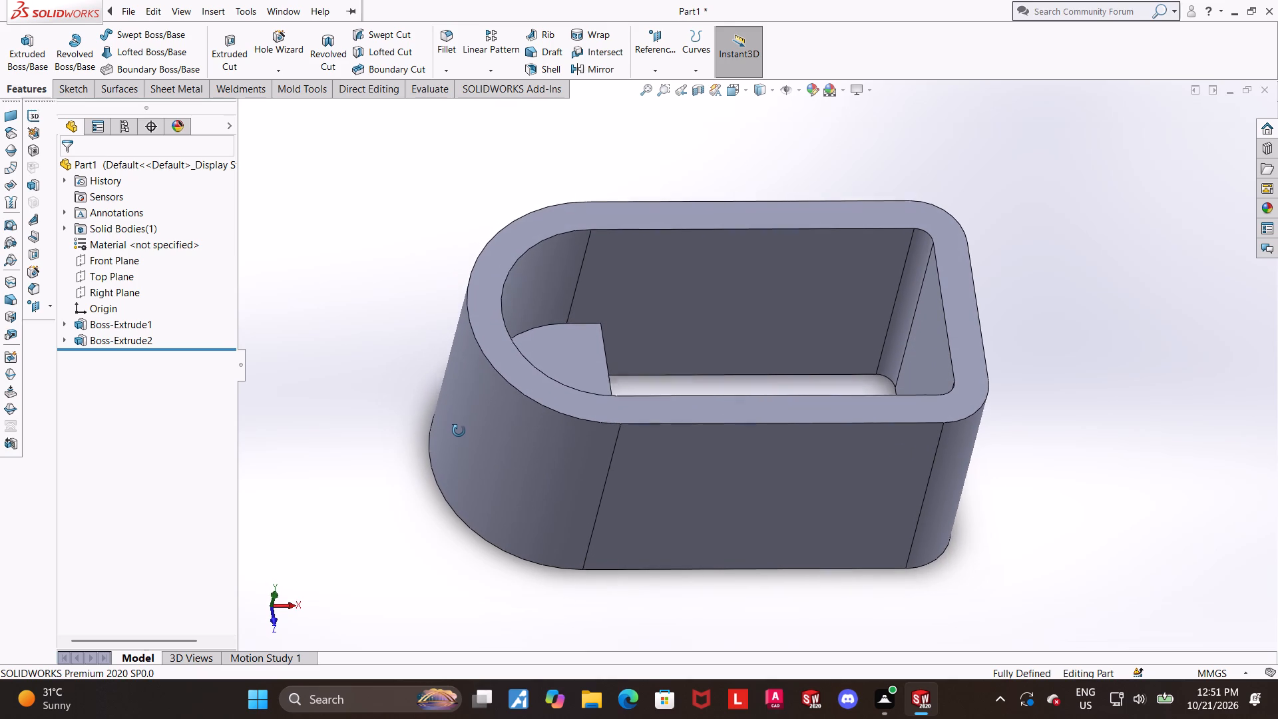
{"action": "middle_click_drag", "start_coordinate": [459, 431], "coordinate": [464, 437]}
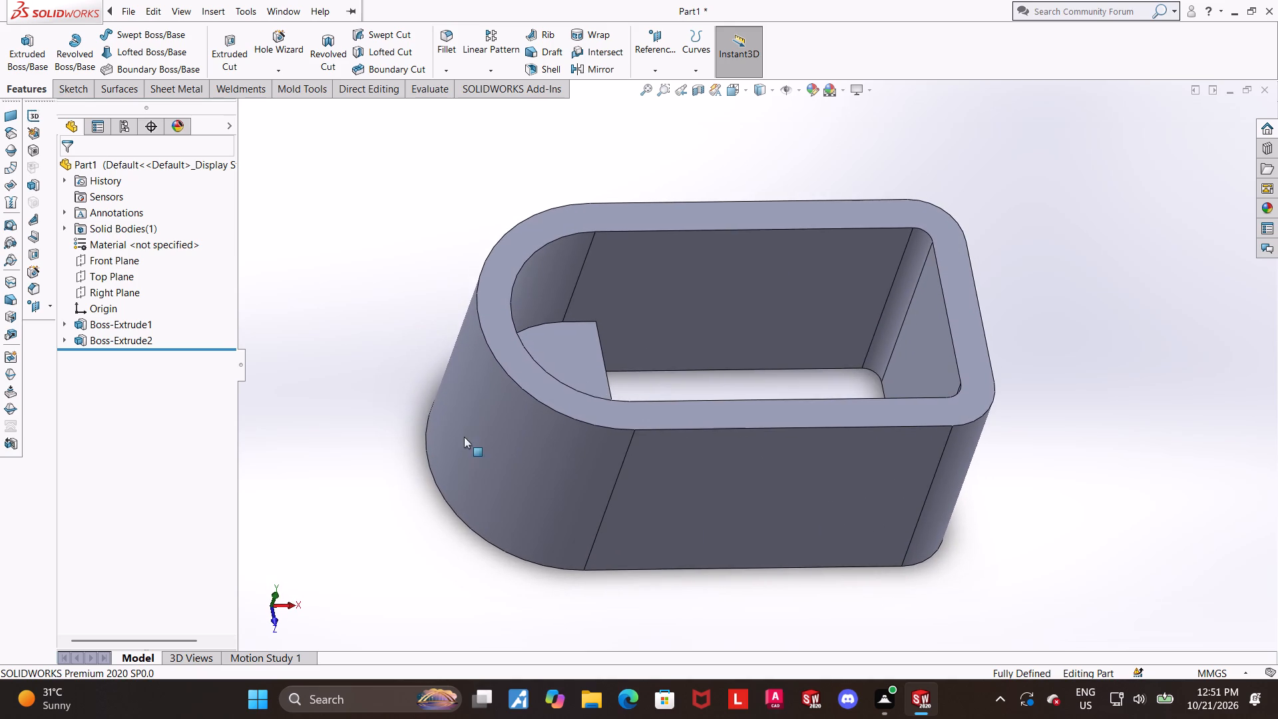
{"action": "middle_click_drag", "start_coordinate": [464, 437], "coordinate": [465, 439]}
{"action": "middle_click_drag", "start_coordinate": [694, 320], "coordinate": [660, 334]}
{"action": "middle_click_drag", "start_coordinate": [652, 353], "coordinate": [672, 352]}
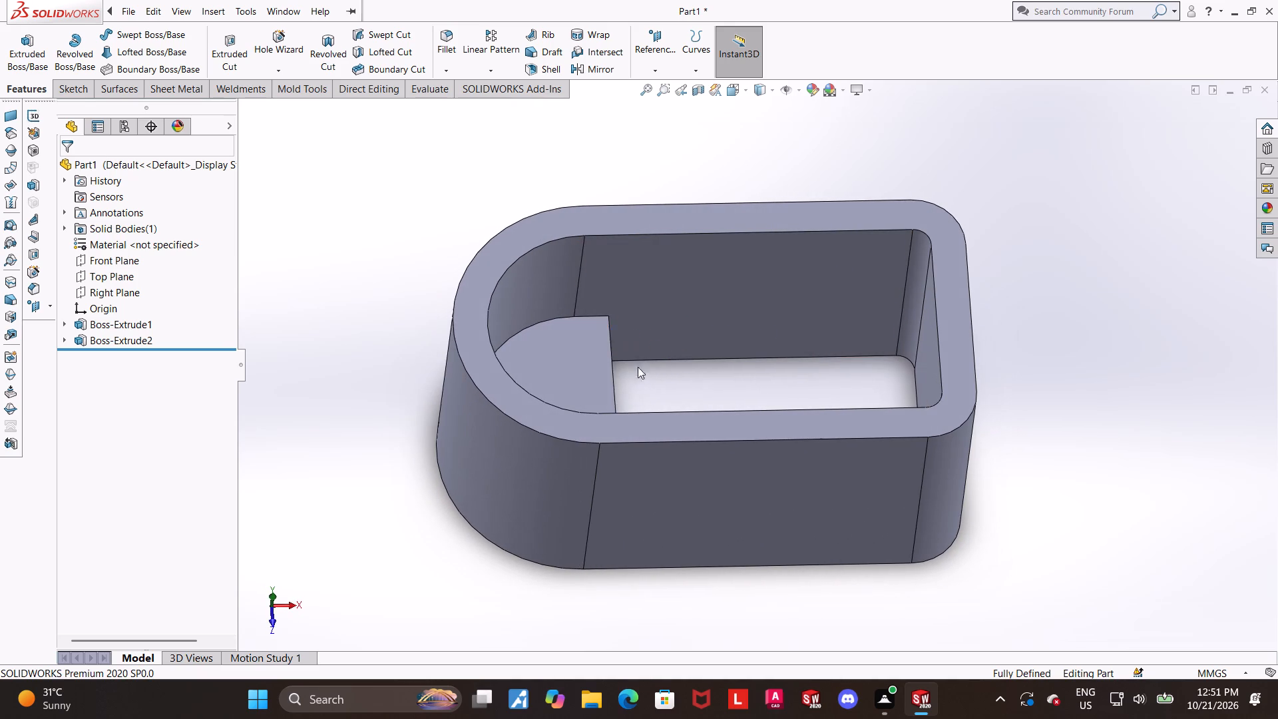
On the D-shaped boss's top face, sketch a circle about 13.85 mm in diameter near the rounded end, centred level with the origin.
{"action": "left_click", "coordinate": [557, 379]}
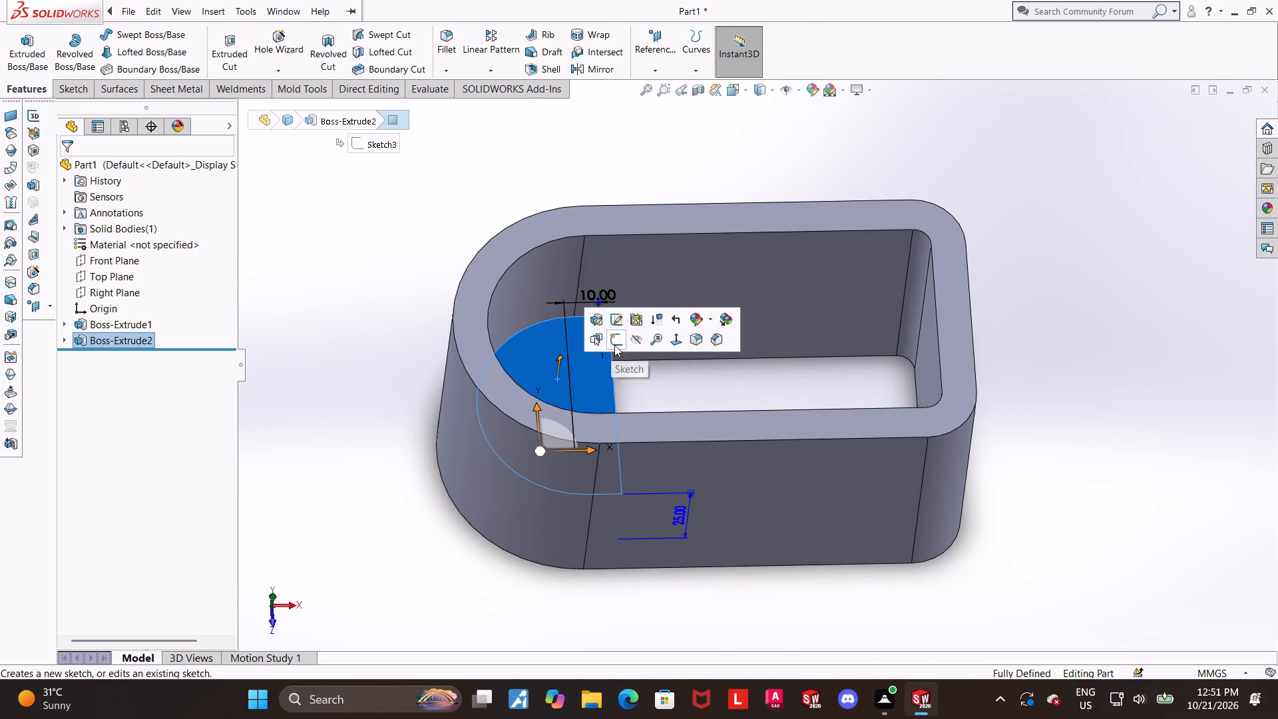
{"action": "left_click", "coordinate": [614, 345]}
{"action": "left_click", "coordinate": [91, 359]}
{"action": "left_click", "coordinate": [117, 339]}
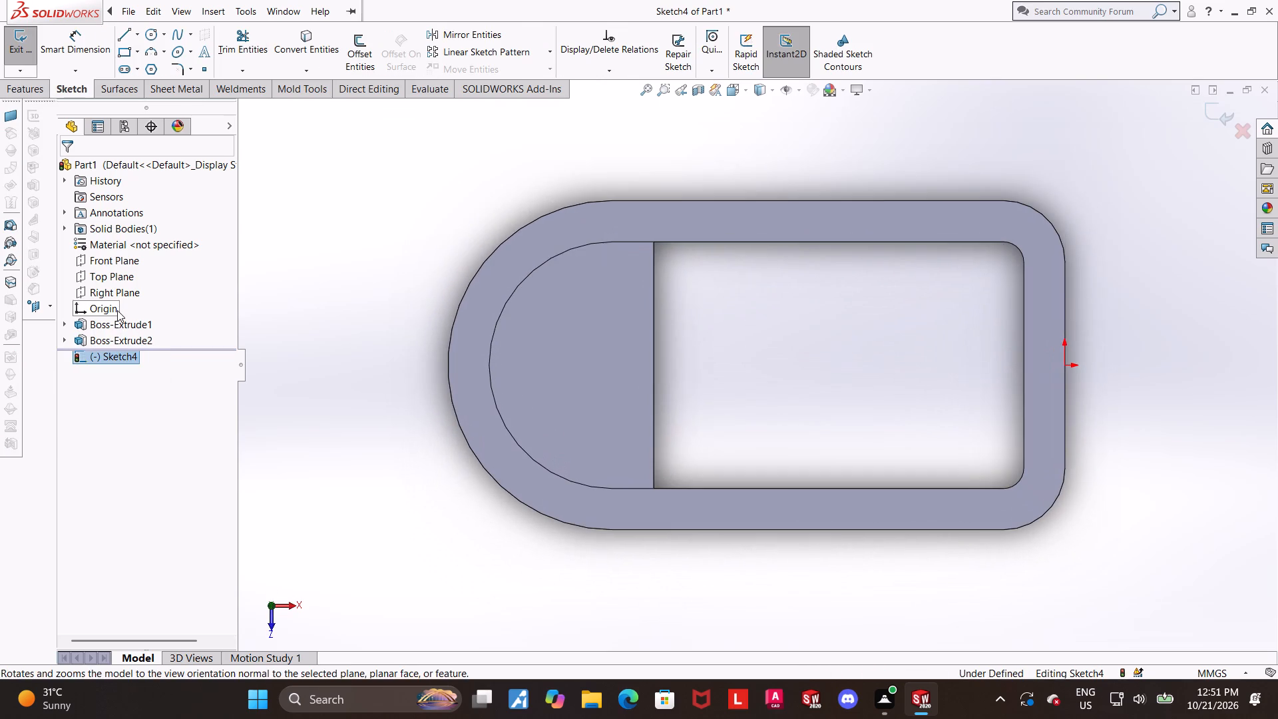
{"action": "left_click", "coordinate": [151, 32]}
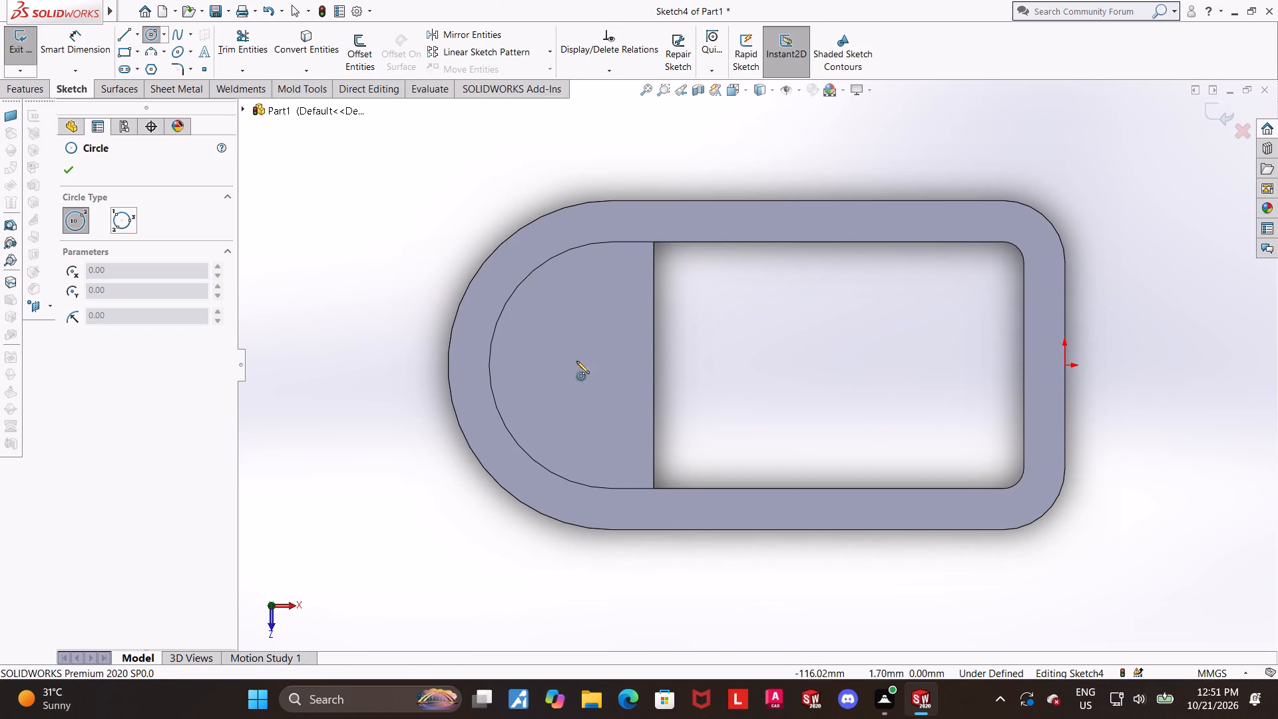
{"action": "left_click", "coordinate": [534, 364]}
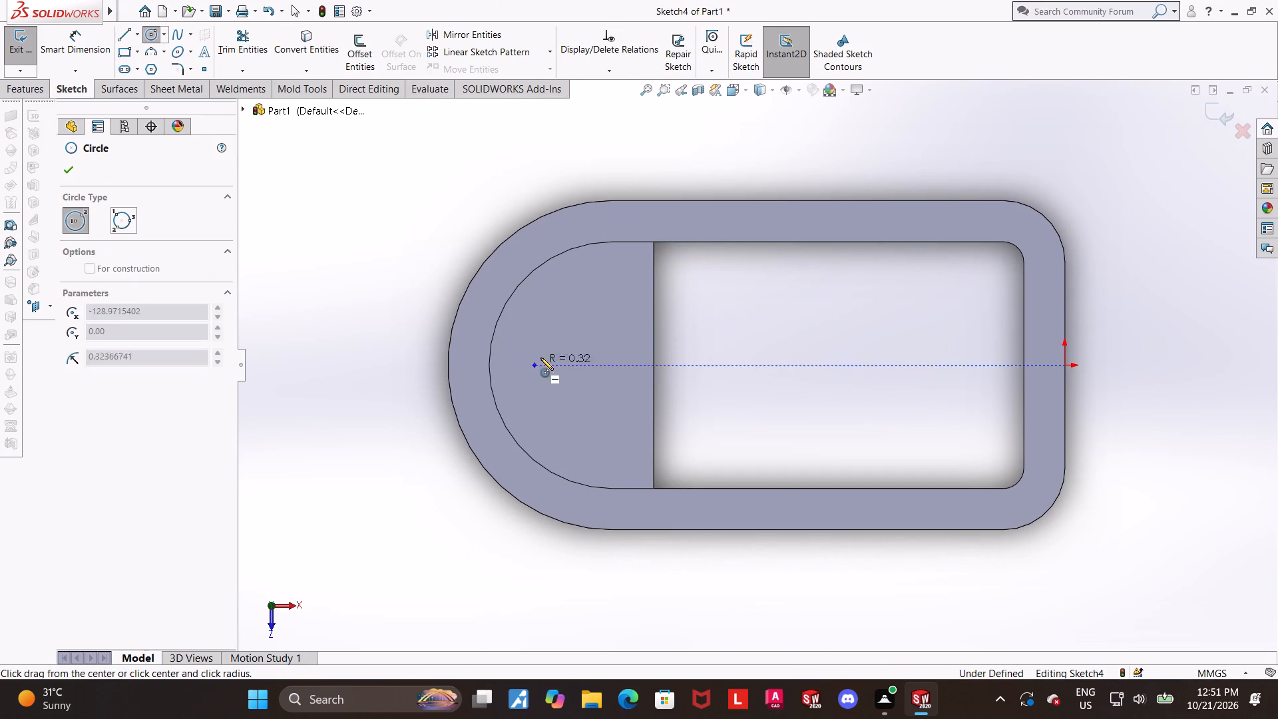
{"action": "left_click", "coordinate": [554, 345]}
{"action": "key", "text": "Escape"}
{"action": "key", "text": "Escape"}
Dimension the circle's diameter and set it to 20 mm.
{"action": "left_click", "coordinate": [77, 53]}
{"action": "scroll", "coordinate": [407, 220], "scroll_direction": "up", "scroll_amount": 1}
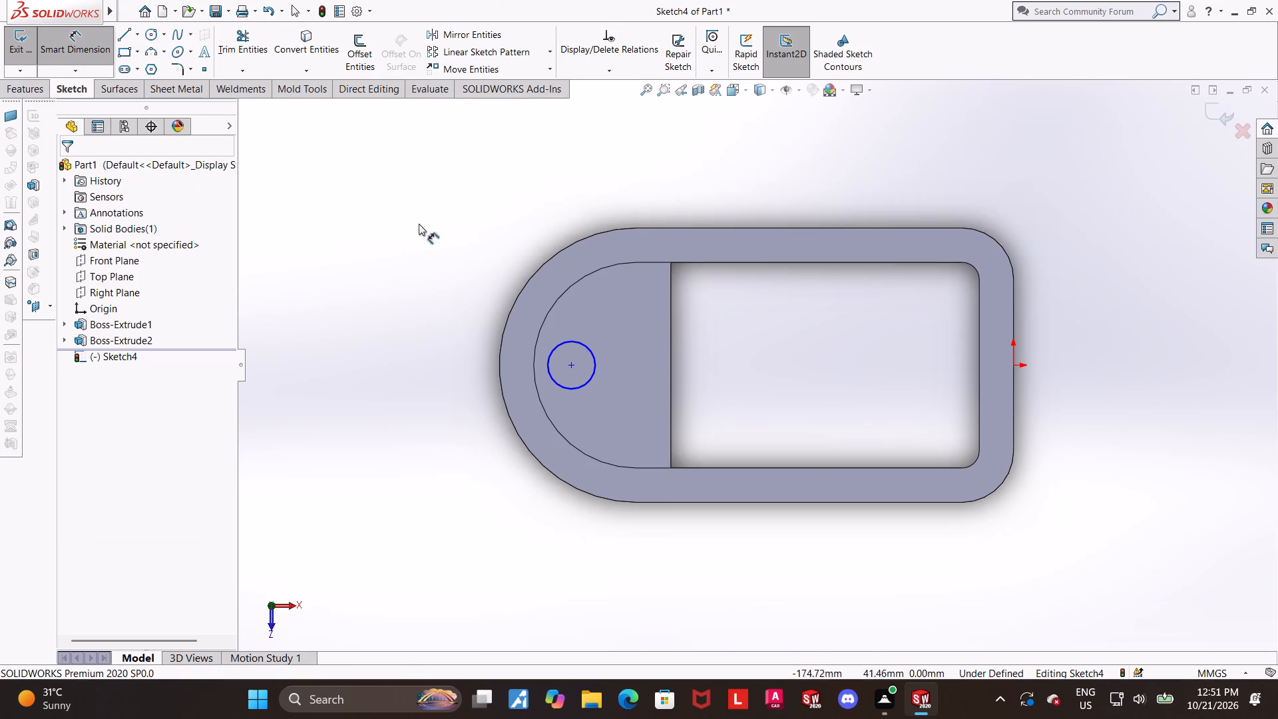
{"action": "scroll", "coordinate": [441, 220], "scroll_direction": "down", "scroll_amount": 1}
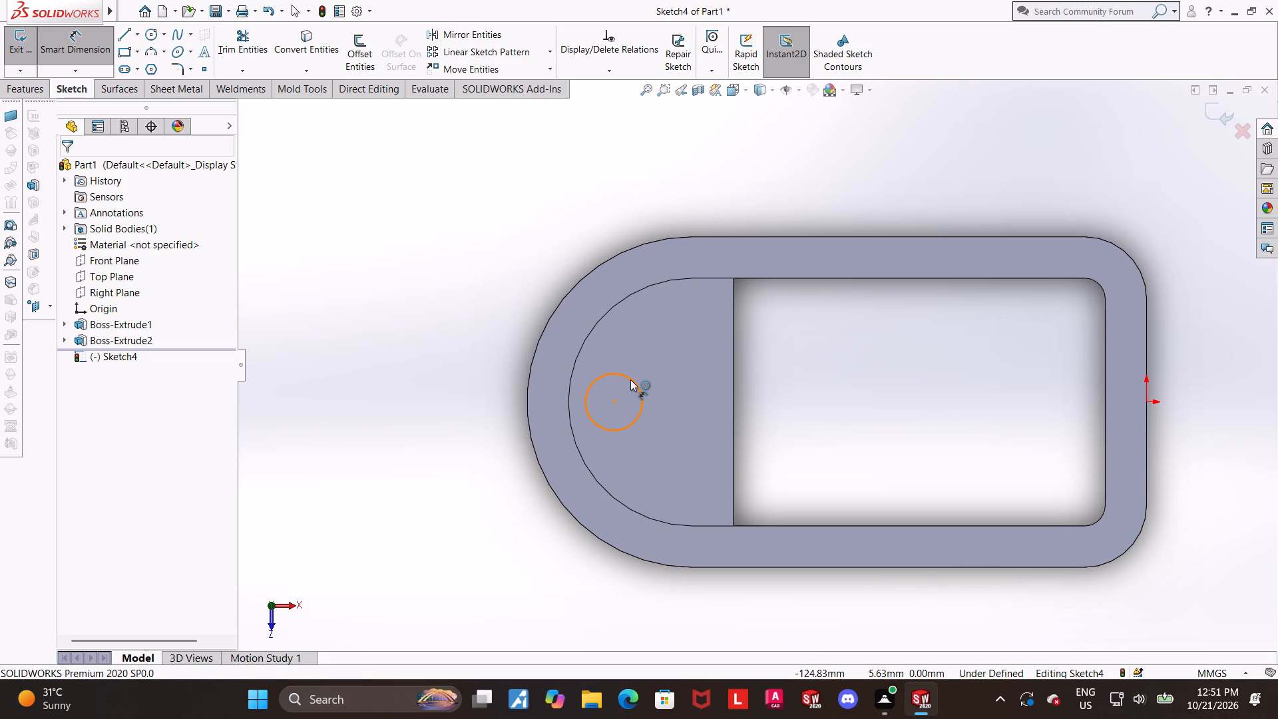
{"action": "left_click", "coordinate": [630, 379]}
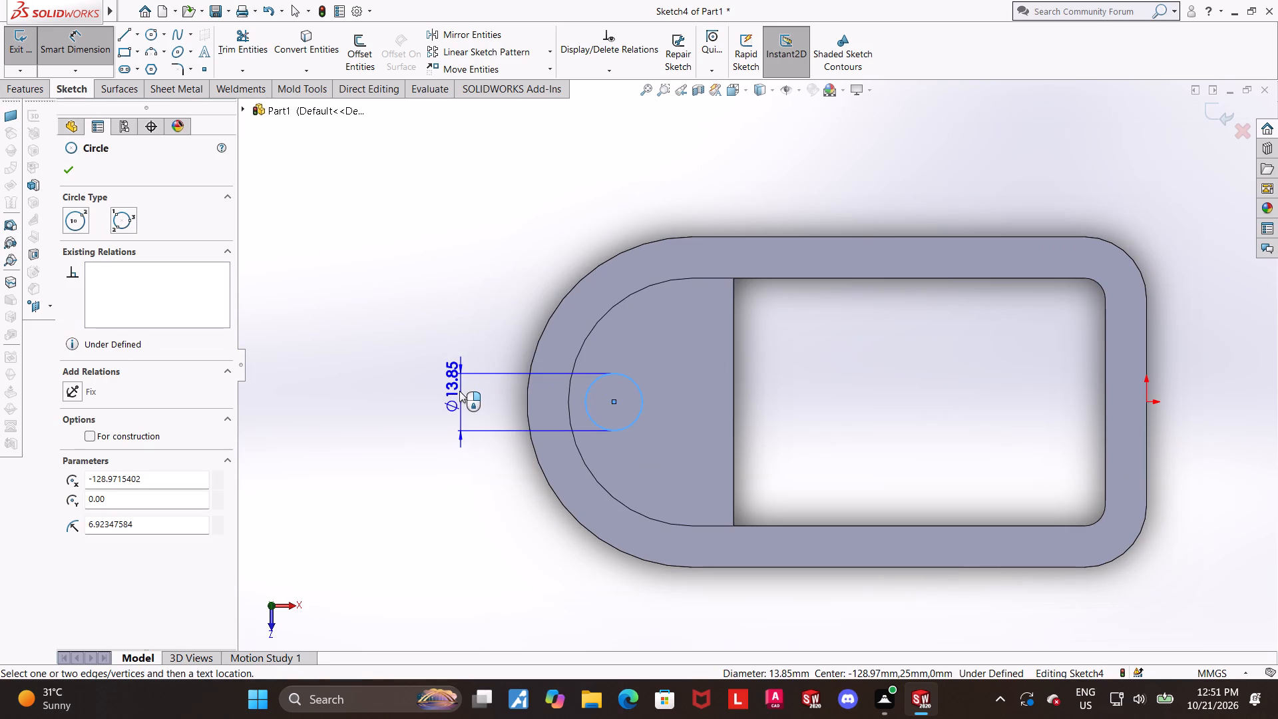
{"action": "left_click", "coordinate": [459, 391]}
{"action": "type", "text": "20"}
{"action": "key", "text": "Return"}
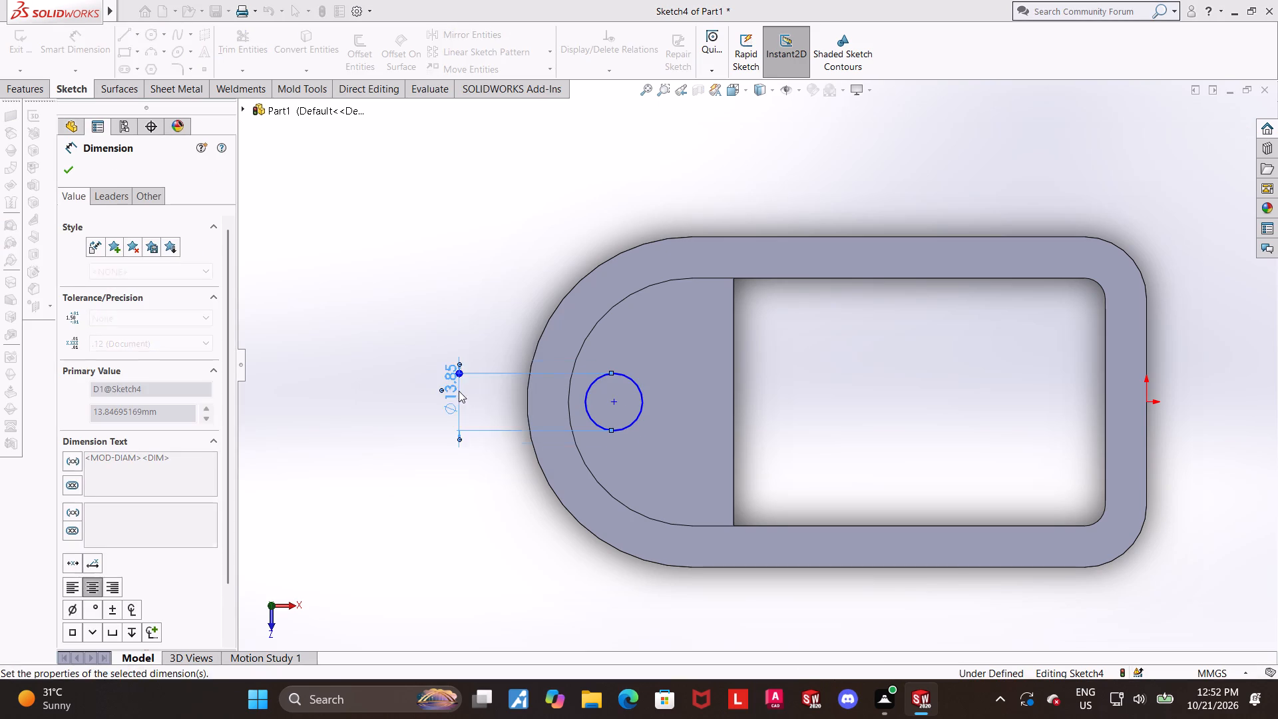
{"action": "key", "text": "Escape"}
{"action": "key", "text": "Escape"}
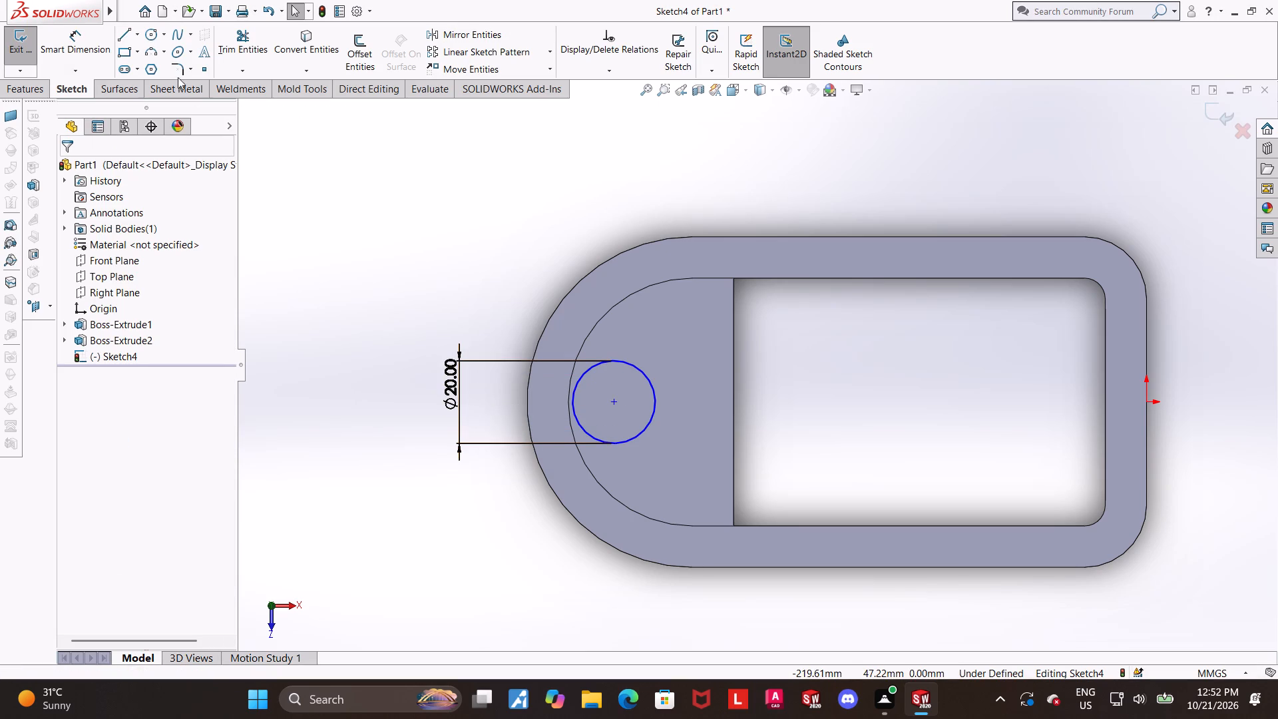
Sketch a horizontal line about 9.3 mm long from the circle's lowest point to the inner arc edge.
{"action": "left_click", "coordinate": [130, 33]}
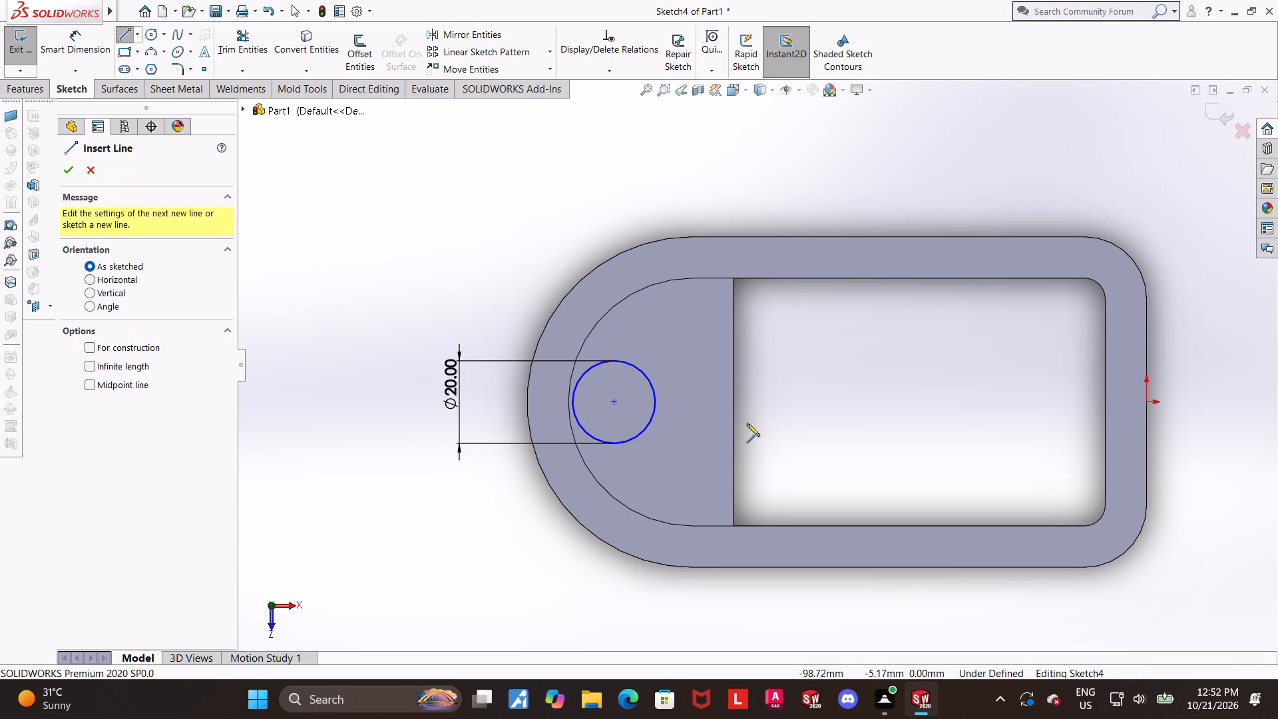
{"action": "left_click", "coordinate": [612, 443]}
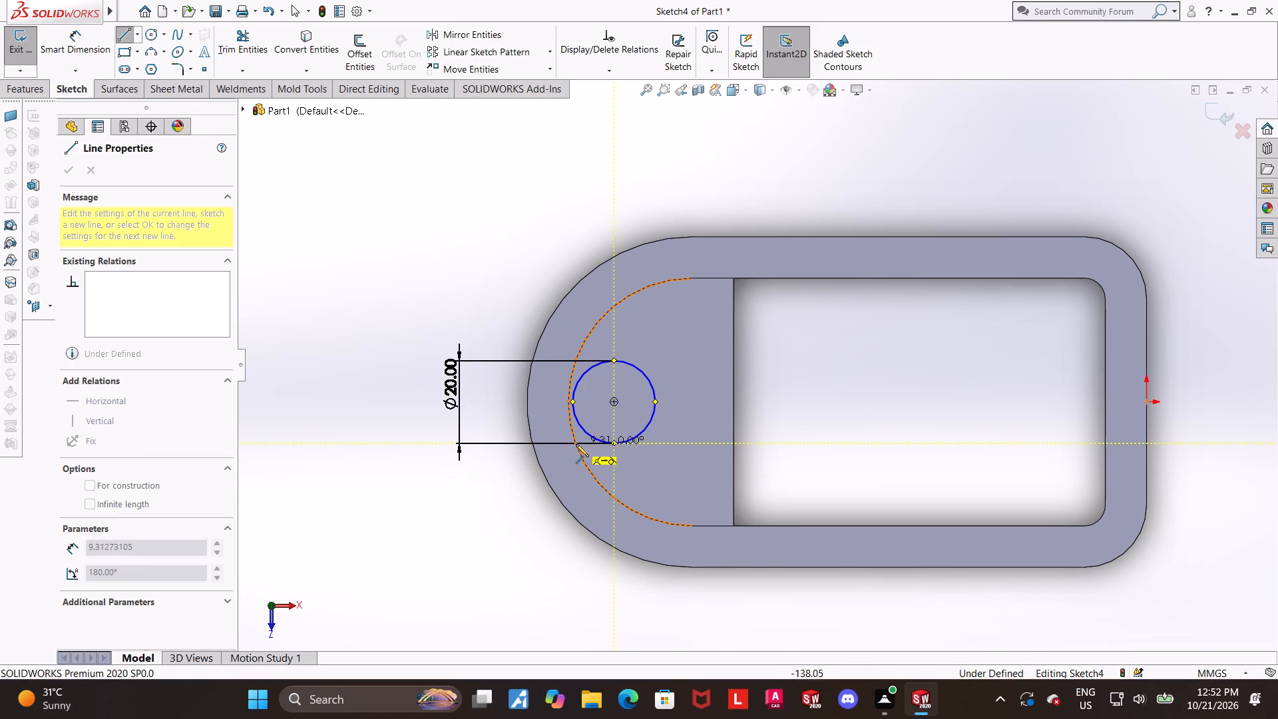
{"action": "left_click", "coordinate": [576, 443]}
{"action": "key", "text": "Escape"}
{"action": "key", "text": "Escape"}
{"action": "scroll", "coordinate": [639, 407], "scroll_direction": "down", "scroll_amount": 3}
{"action": "key", "text": "Escape"}
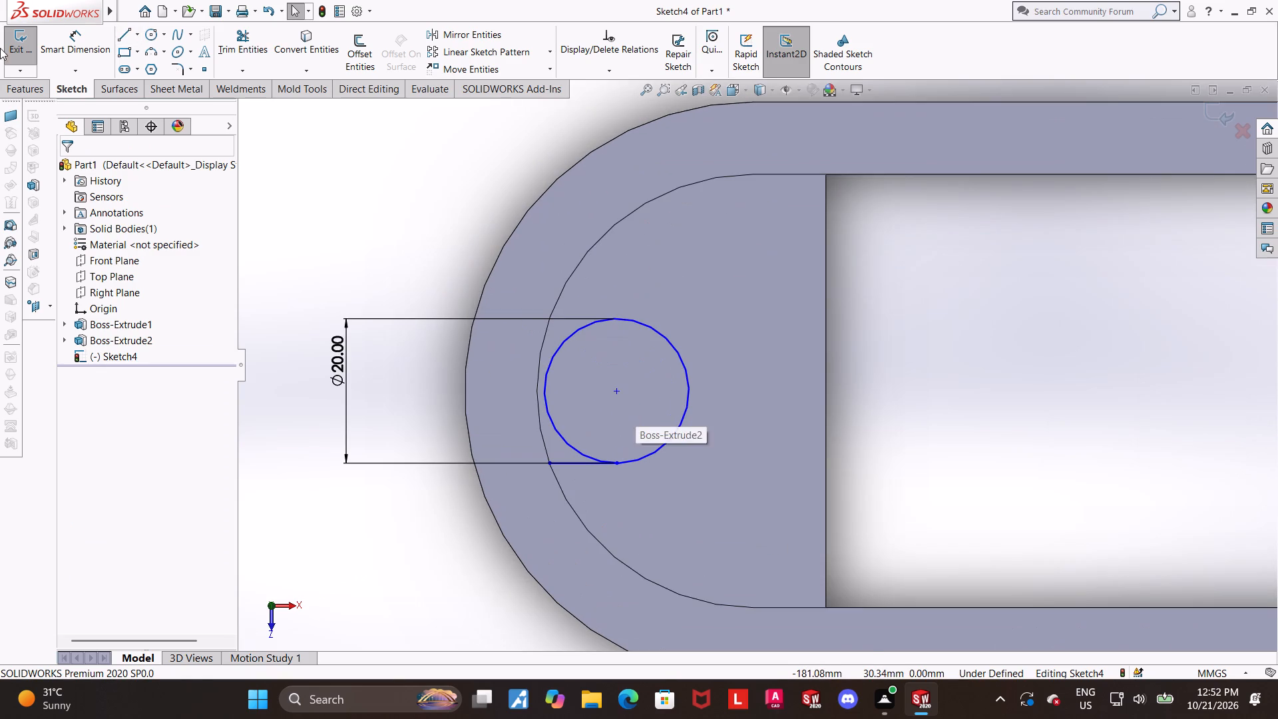
Sketch a horizontal line about 9.3 mm long from the circle's highest point to the inner arc edge.
{"action": "left_click", "coordinate": [120, 35]}
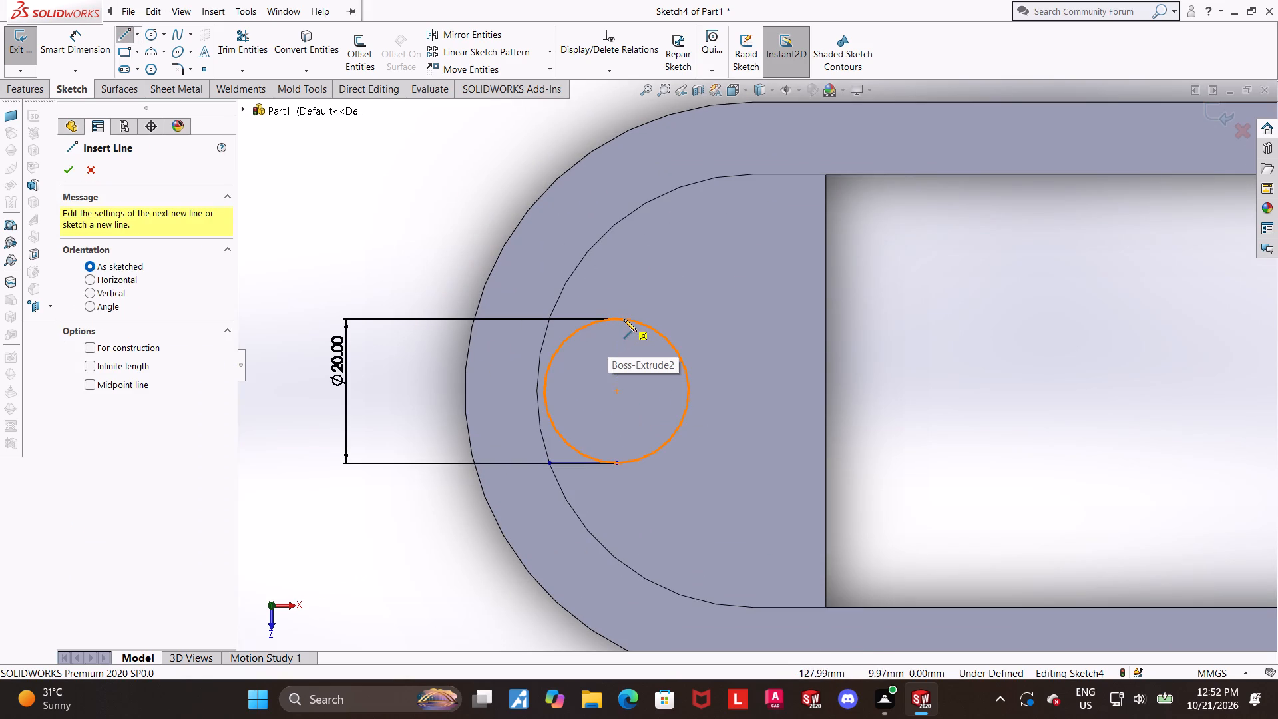
{"action": "left_click", "coordinate": [616, 318]}
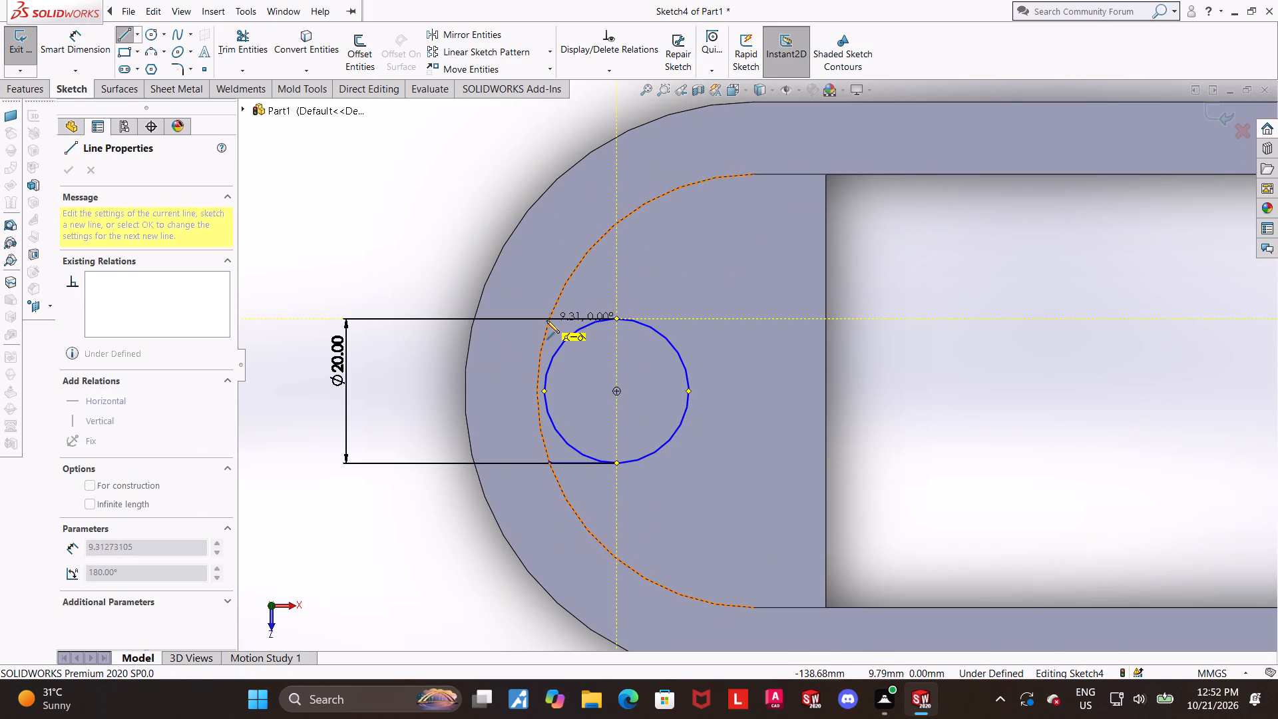
{"action": "left_click", "coordinate": [546, 320]}
{"action": "key", "text": "Escape"}
{"action": "key", "text": "Escape"}
{"action": "key", "text": "Escape"}
Convert the boss's rounded edge into sketch geometry and trim it to the segment between the two horizontal lines.
{"action": "left_click", "coordinate": [312, 37]}
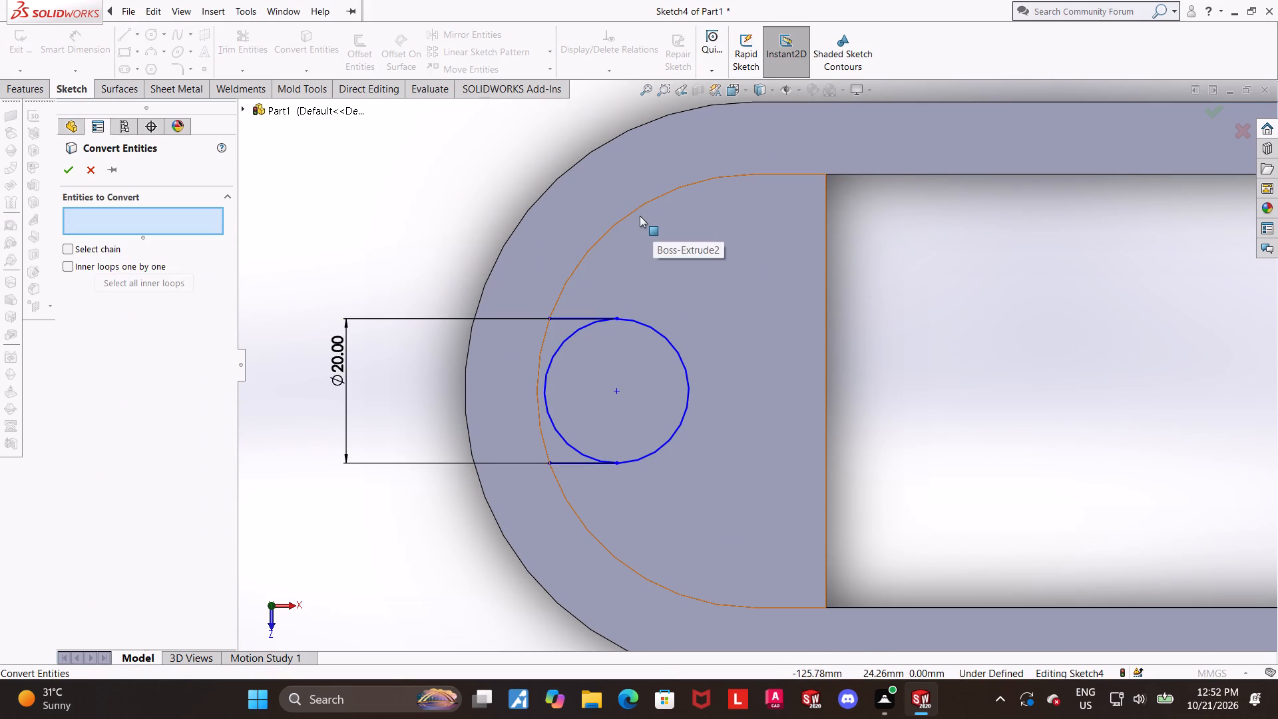
{"action": "left_click", "coordinate": [635, 211]}
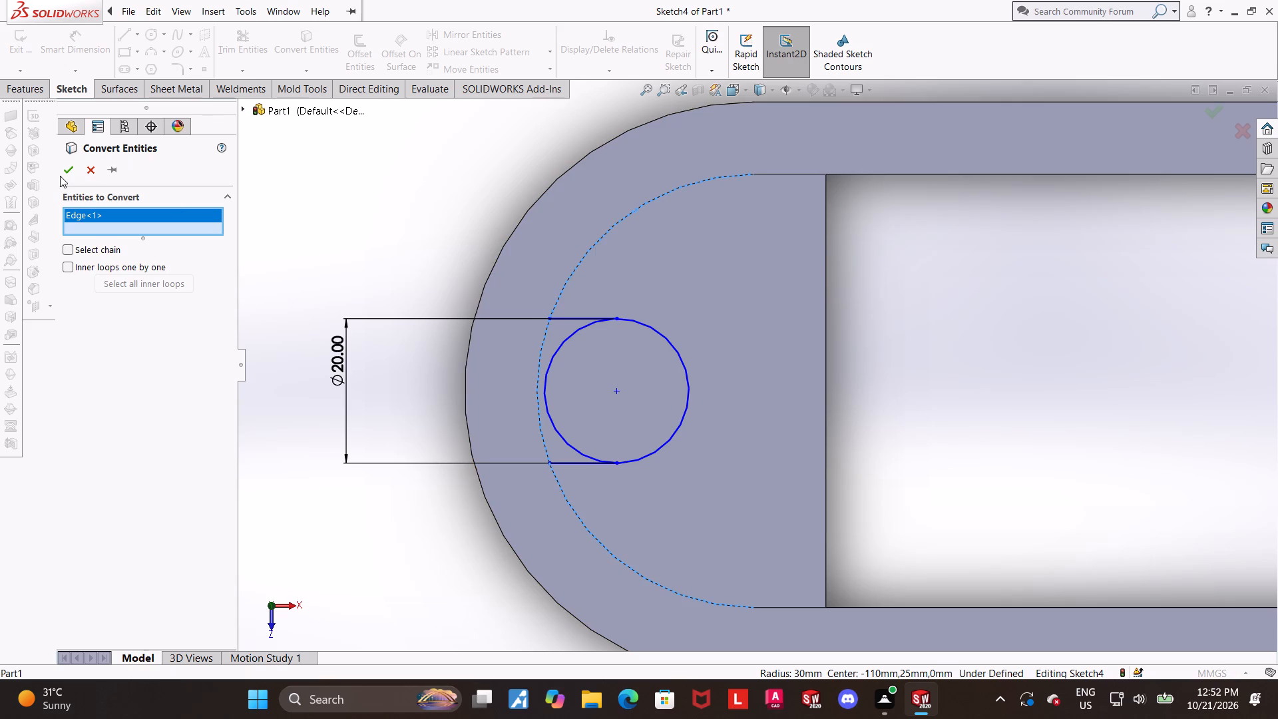
{"action": "left_click", "coordinate": [61, 172]}
{"action": "left_click", "coordinate": [245, 47]}
{"action": "left_click_drag", "start_coordinate": [682, 250], "coordinate": [562, 142]}
{"action": "scroll", "coordinate": [663, 296], "scroll_direction": "up", "scroll_amount": 1}
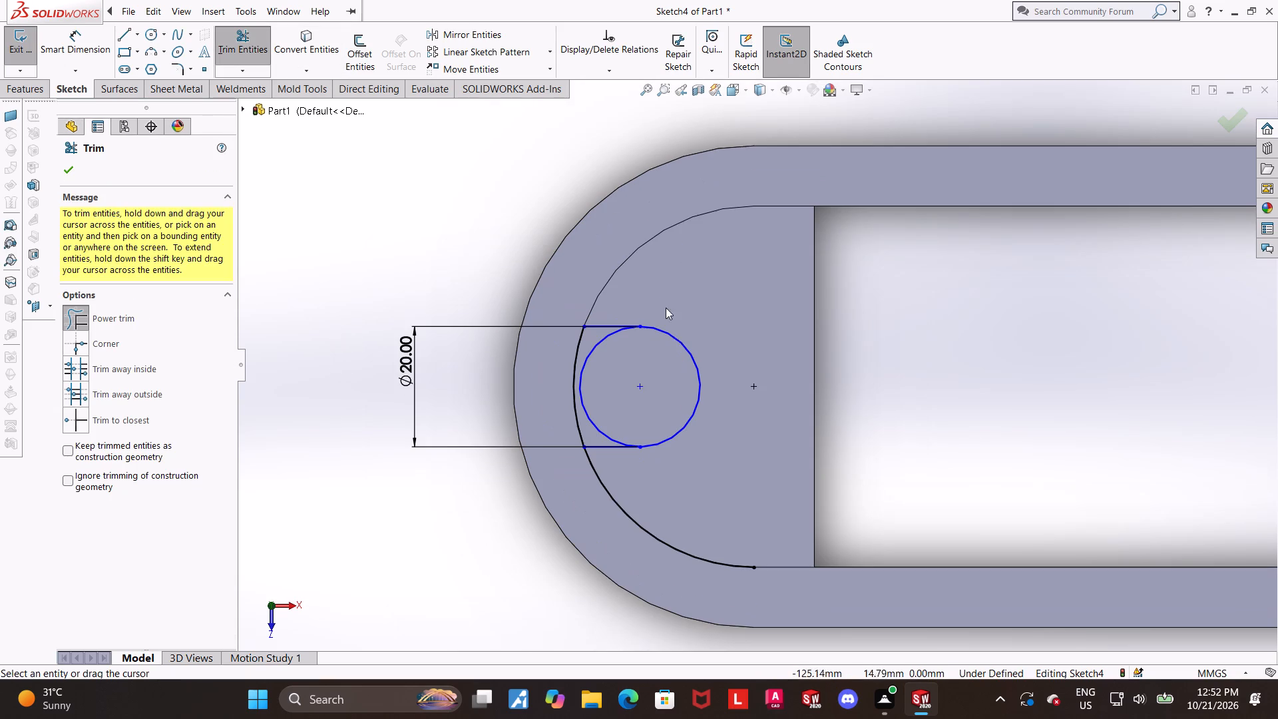
{"action": "left_click_drag", "start_coordinate": [685, 496], "coordinate": [536, 536]}
{"action": "key", "text": "Escape"}
{"action": "key", "text": "Escape"}
Trim away the half of the circle facing the converted arc to leave one closed D-shaped profile.
{"action": "scroll", "coordinate": [694, 441], "scroll_direction": "down", "scroll_amount": 2}
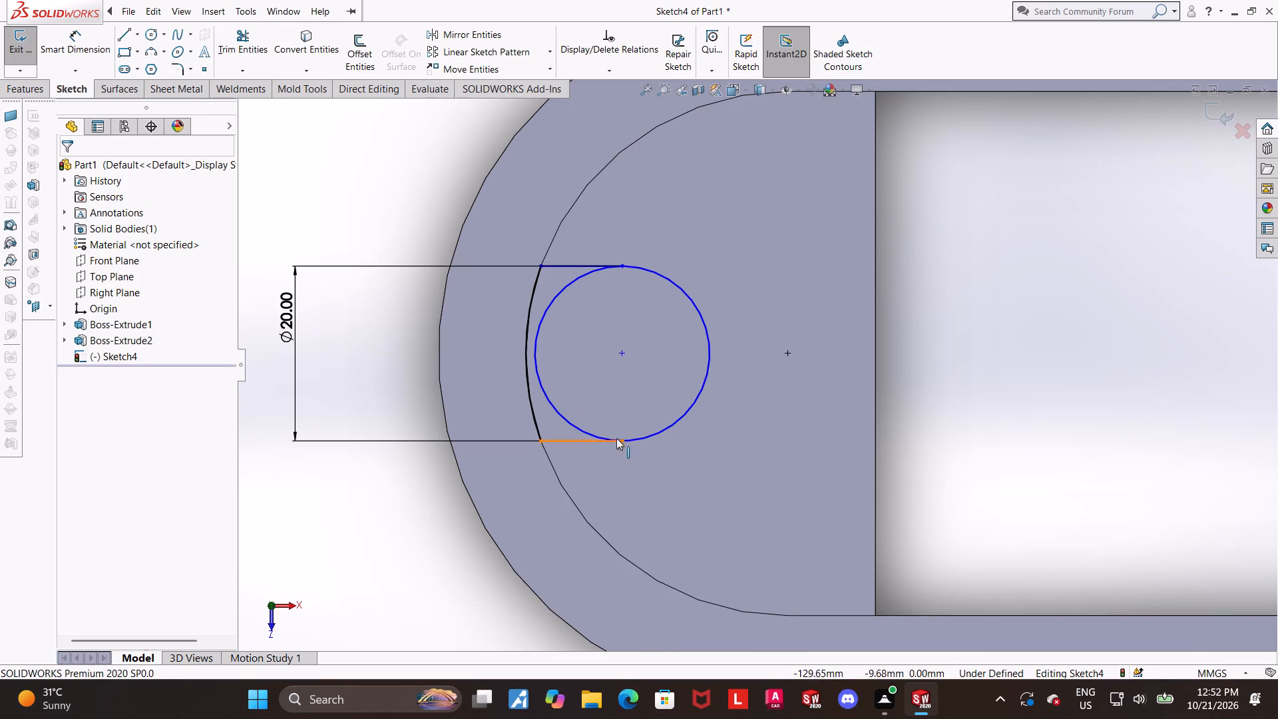
{"action": "left_click", "coordinate": [243, 38]}
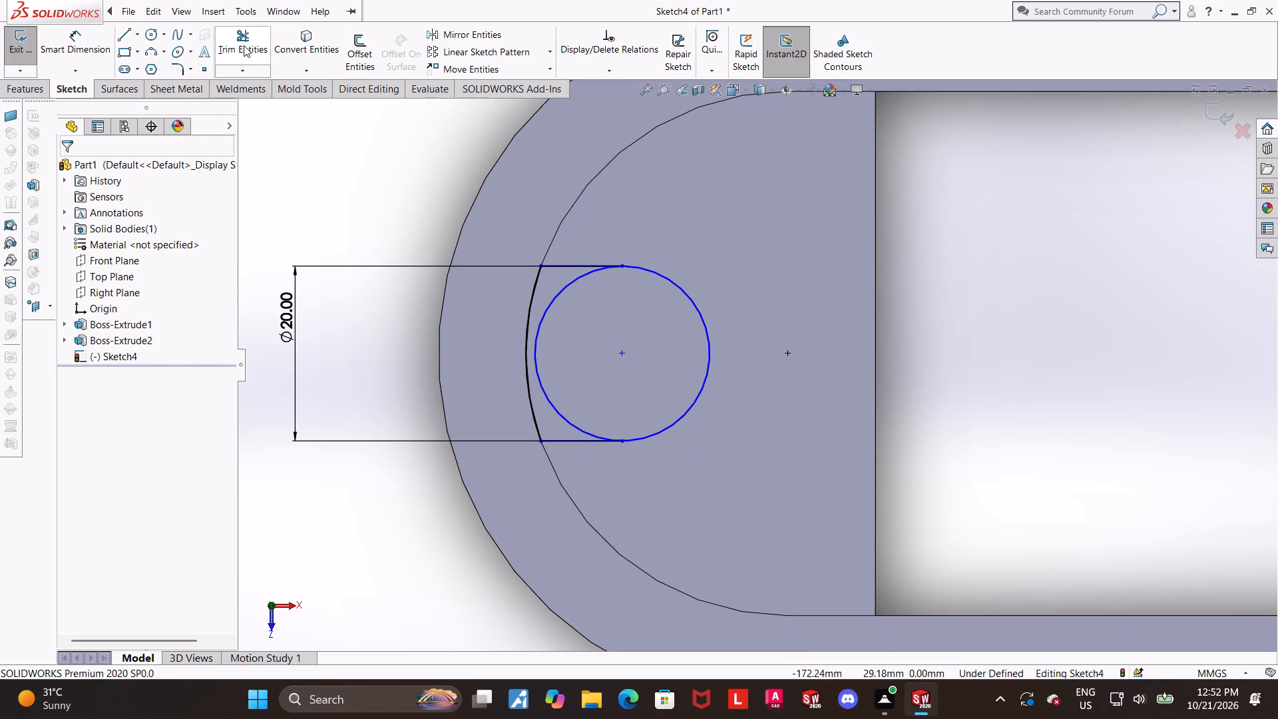
{"action": "left_click", "coordinate": [244, 45]}
{"action": "left_click_drag", "start_coordinate": [598, 368], "coordinate": [532, 358]}
{"action": "key", "text": "Escape"}
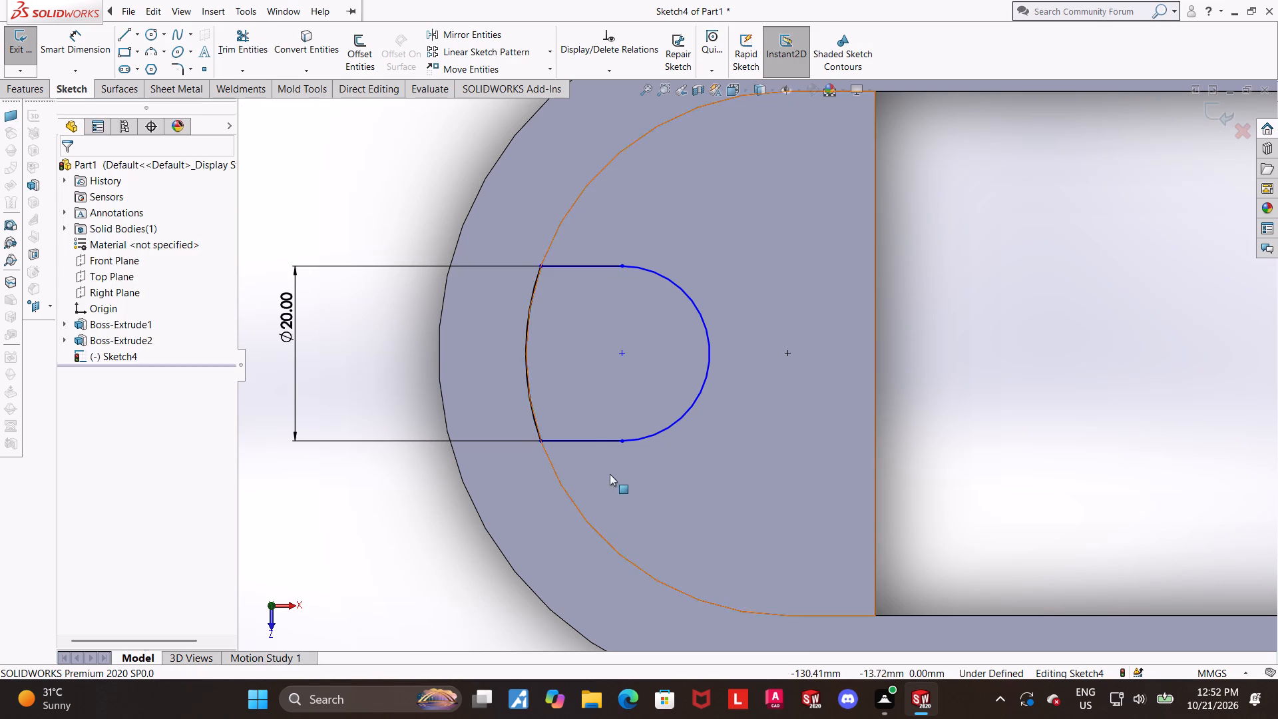
{"action": "key", "text": "Escape"}
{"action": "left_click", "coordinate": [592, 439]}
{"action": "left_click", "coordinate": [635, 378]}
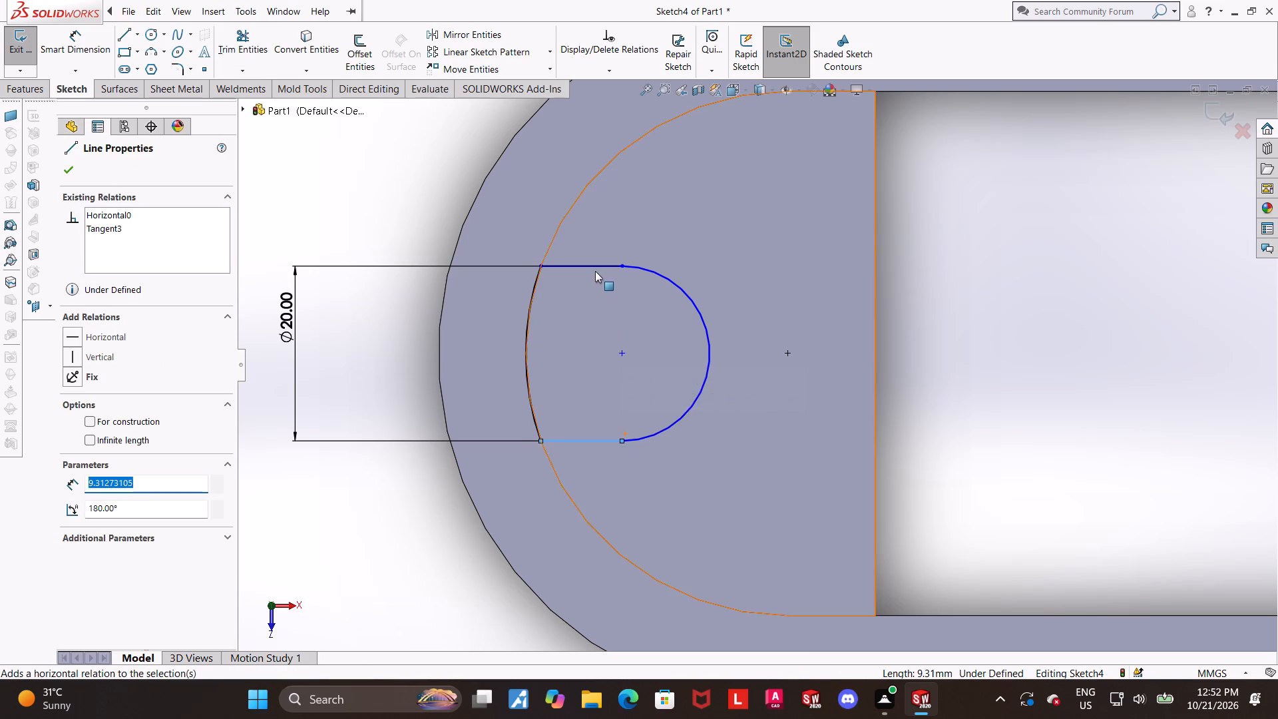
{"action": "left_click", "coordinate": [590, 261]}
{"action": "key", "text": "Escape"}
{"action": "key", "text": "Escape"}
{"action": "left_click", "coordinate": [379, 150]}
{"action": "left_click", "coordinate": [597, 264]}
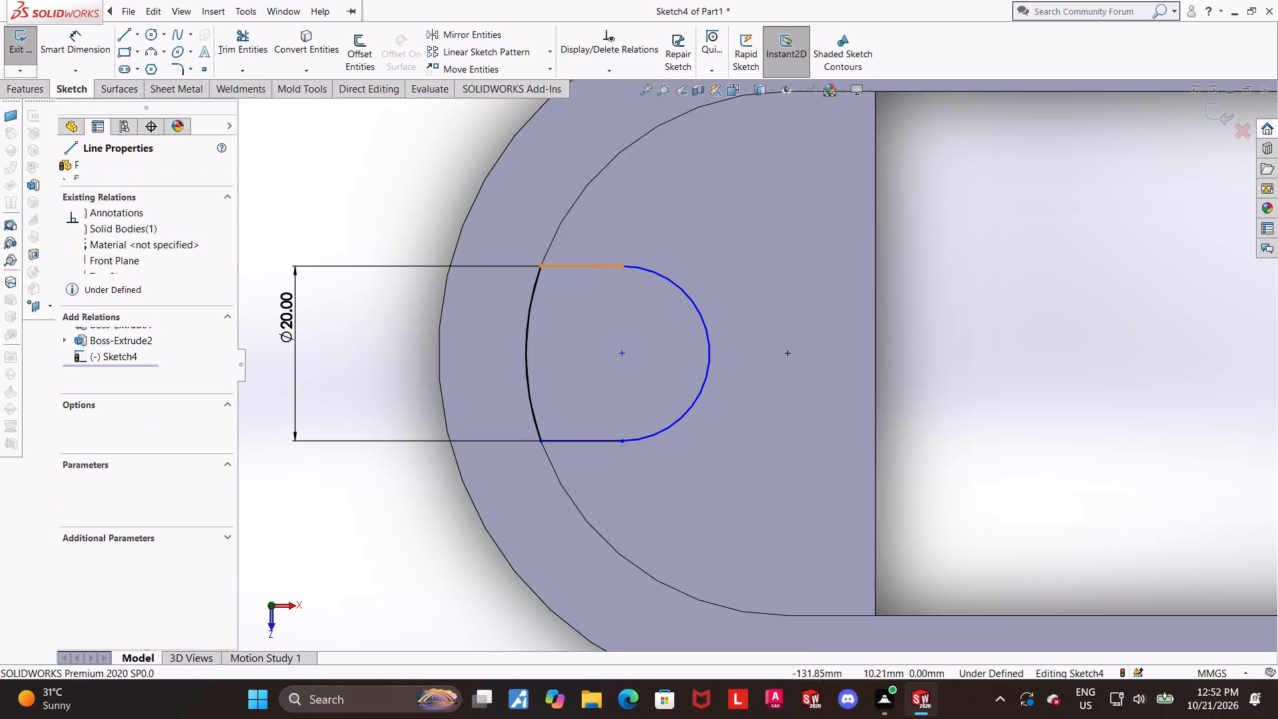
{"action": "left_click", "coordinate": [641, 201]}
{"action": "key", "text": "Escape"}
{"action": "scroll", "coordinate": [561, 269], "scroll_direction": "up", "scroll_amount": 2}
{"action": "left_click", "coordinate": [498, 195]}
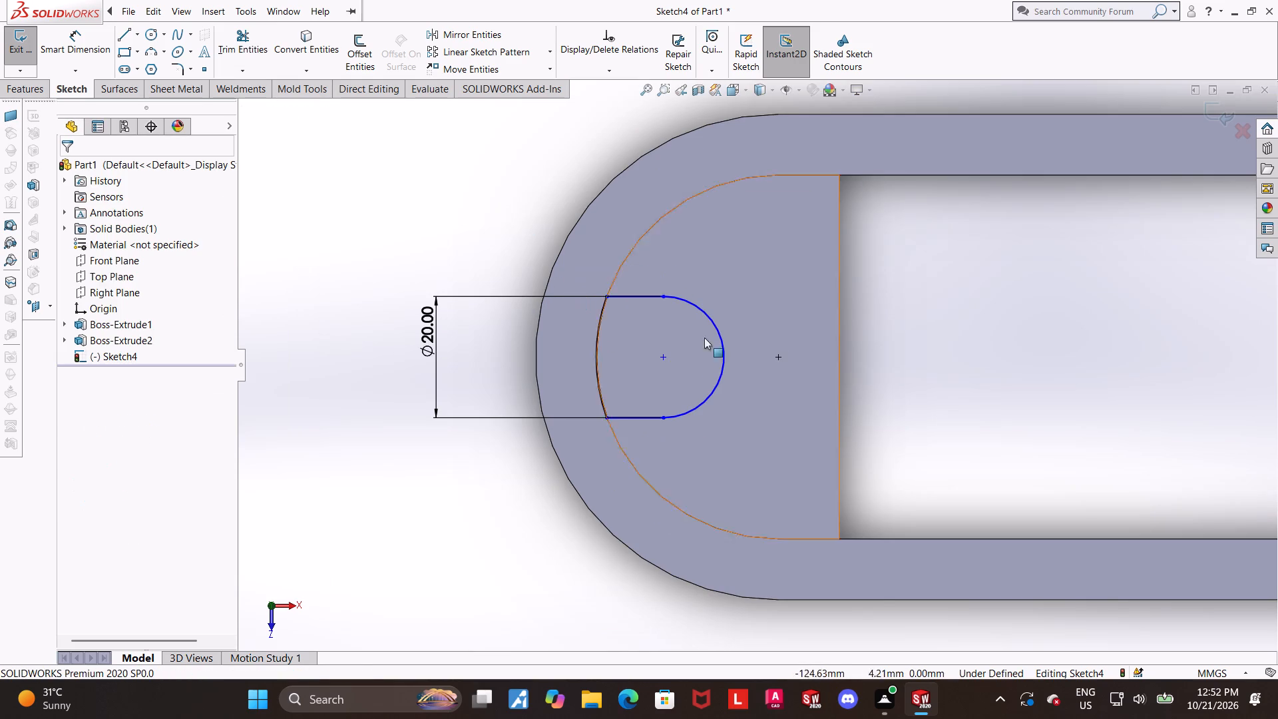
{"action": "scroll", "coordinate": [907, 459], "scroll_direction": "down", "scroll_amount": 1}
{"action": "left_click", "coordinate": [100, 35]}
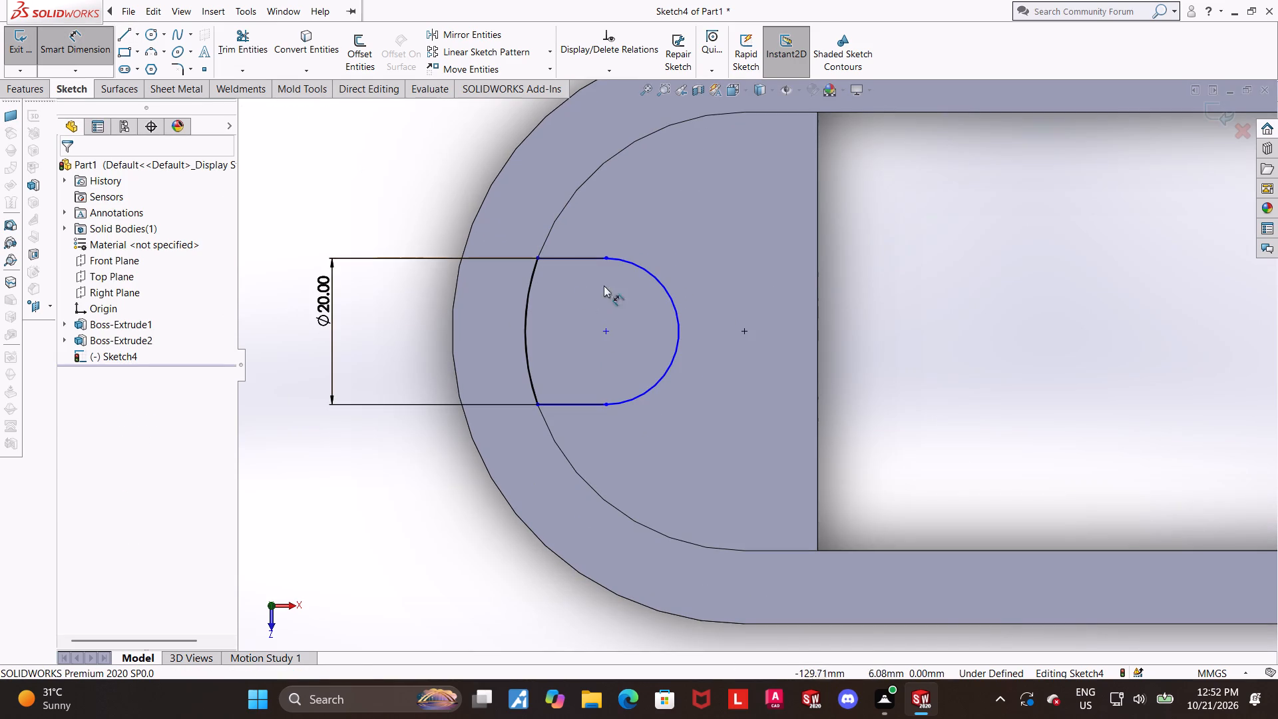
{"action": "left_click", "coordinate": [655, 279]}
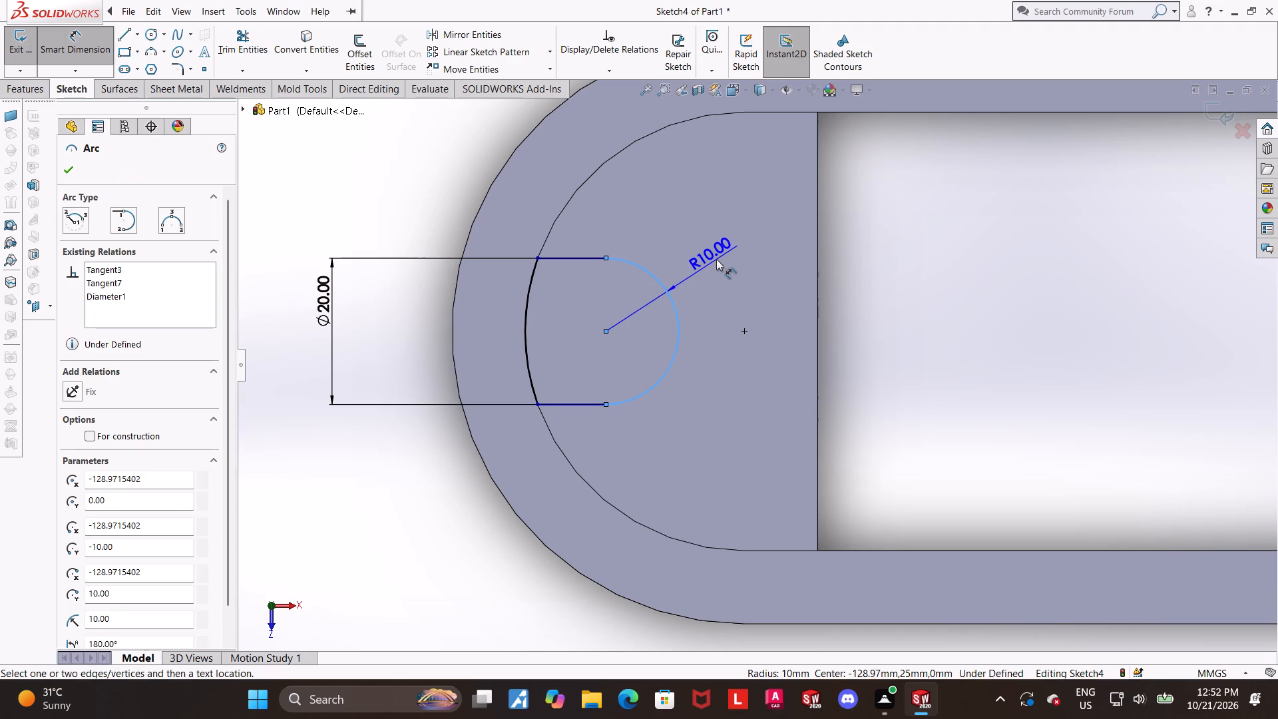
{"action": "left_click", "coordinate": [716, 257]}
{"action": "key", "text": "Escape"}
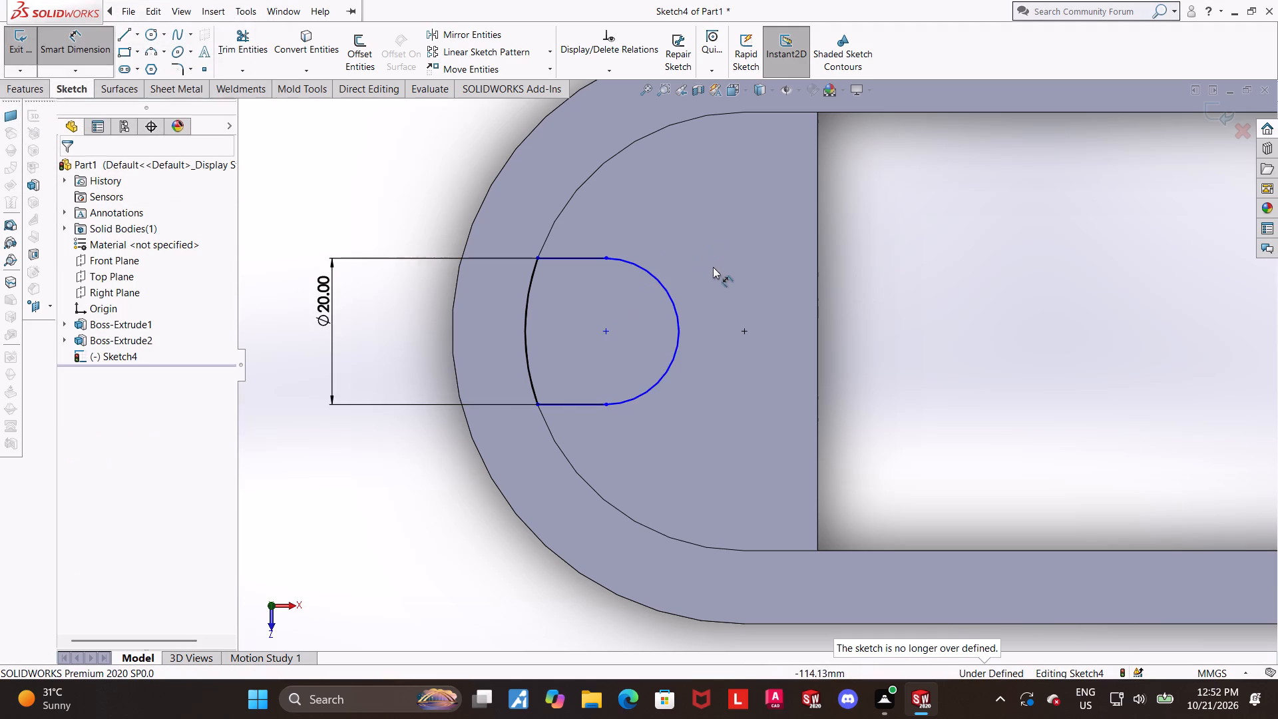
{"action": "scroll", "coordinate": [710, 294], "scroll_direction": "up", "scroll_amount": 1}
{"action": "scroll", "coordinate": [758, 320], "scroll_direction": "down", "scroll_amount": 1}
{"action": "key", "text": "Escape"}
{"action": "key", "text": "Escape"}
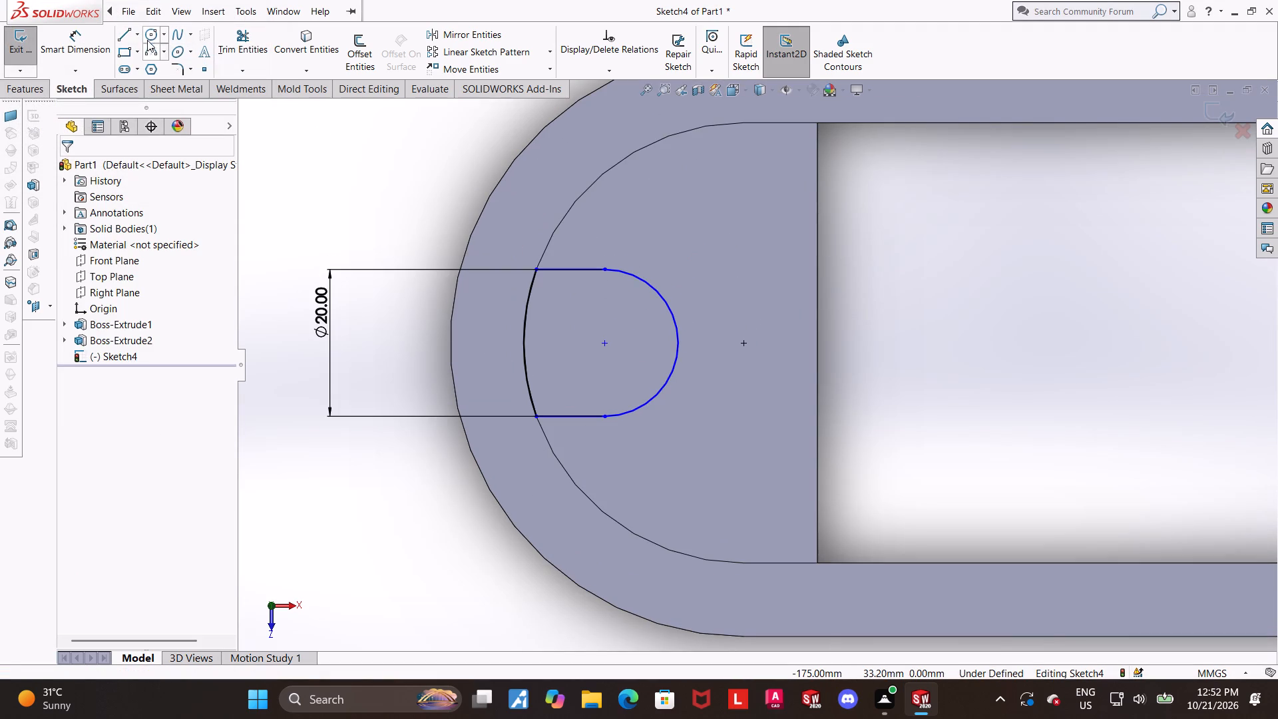
Dimension the distance between the profile's semicircle centre and the converted arc's centre and set it to 15 mm.
{"action": "scroll", "coordinate": [505, 254], "scroll_direction": "up", "scroll_amount": 1}
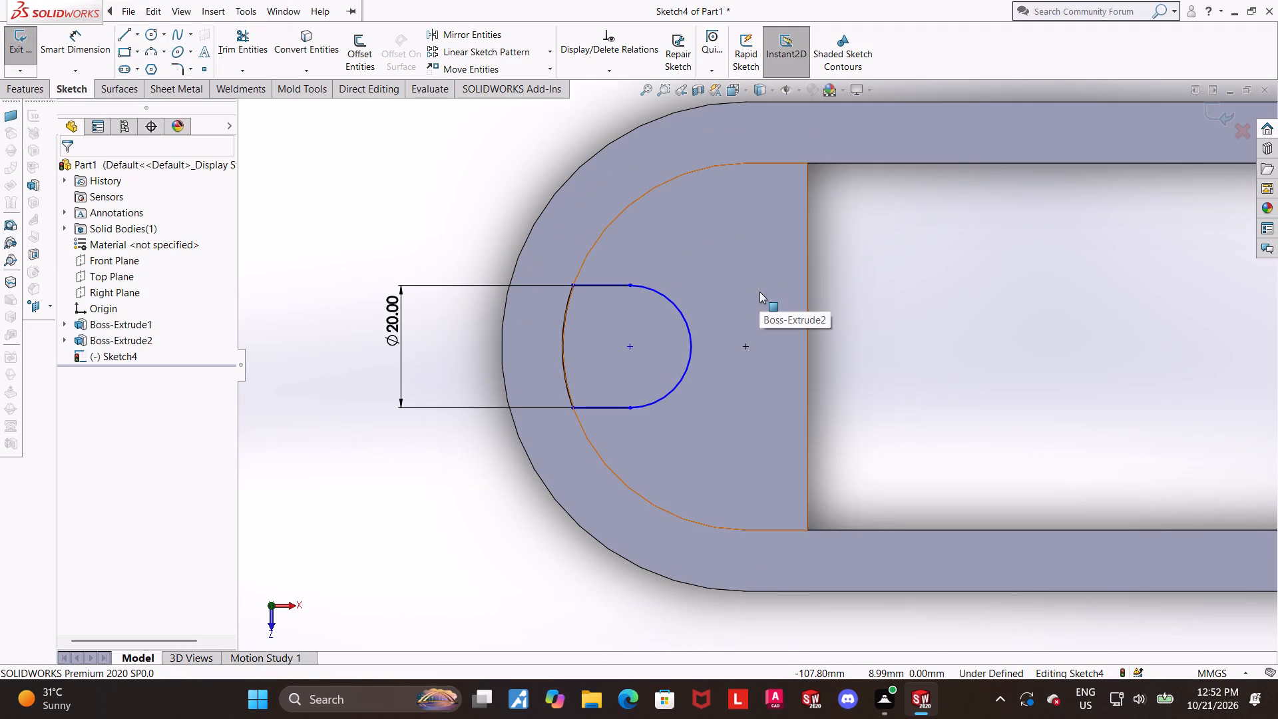
{"action": "scroll", "coordinate": [759, 292], "scroll_direction": "up", "scroll_amount": 1}
{"action": "left_click", "coordinate": [87, 35]}
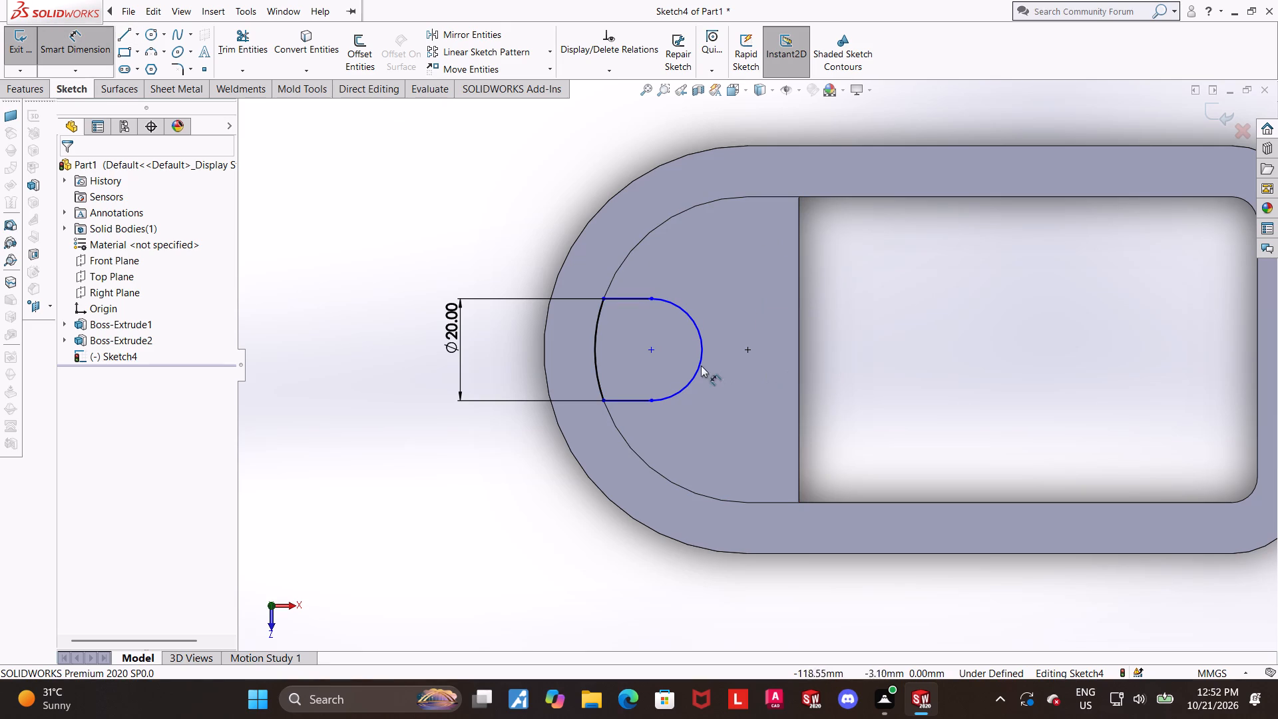
{"action": "left_click", "coordinate": [650, 347]}
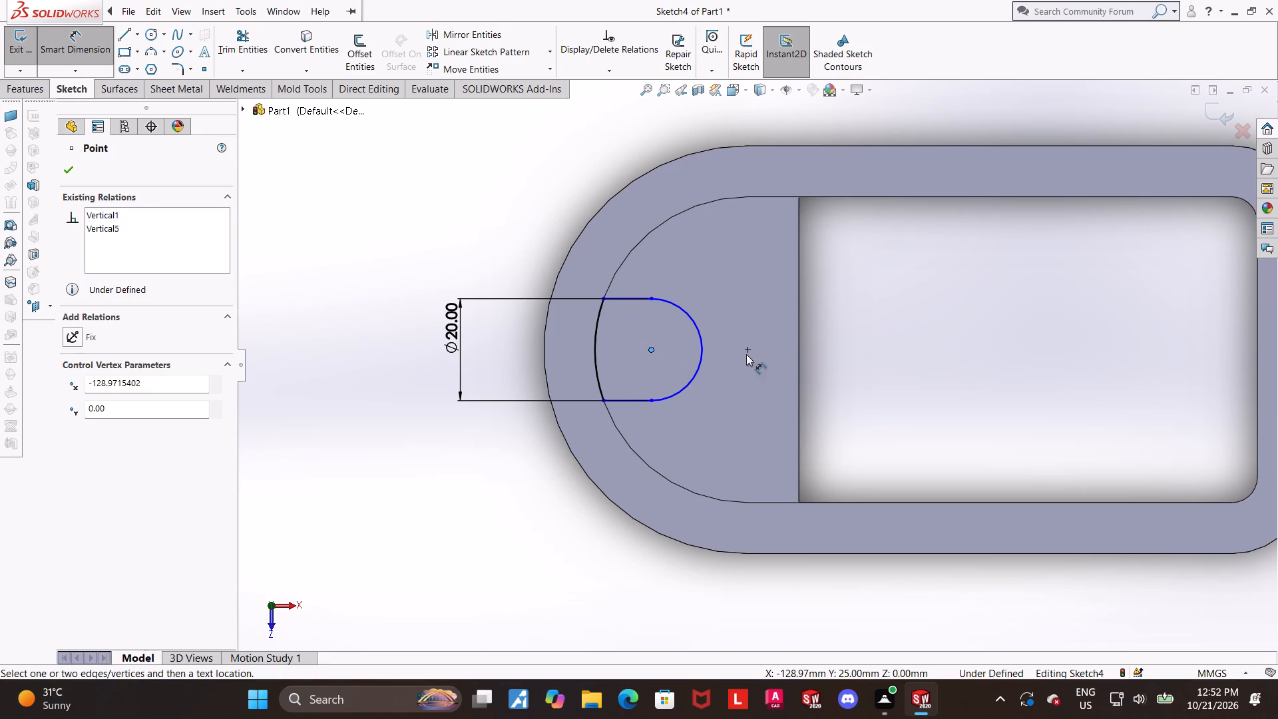
{"action": "left_click", "coordinate": [746, 351]}
{"action": "scroll", "coordinate": [746, 350], "scroll_direction": "down", "scroll_amount": 2}
{"action": "scroll", "coordinate": [741, 224], "scroll_direction": "up", "scroll_amount": 3}
{"action": "left_click", "coordinate": [739, 156]}
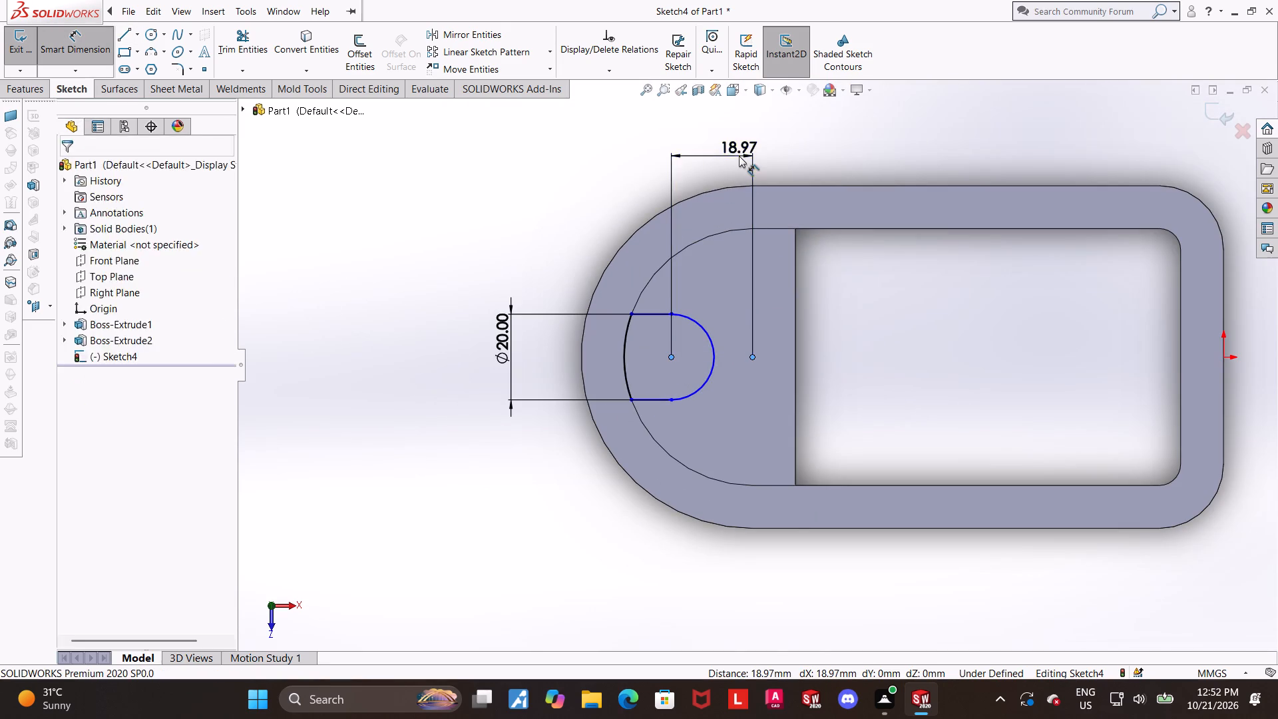
{"action": "type", "text": "15"}
{"action": "key", "text": "Return"}
{"action": "key", "text": "Escape"}
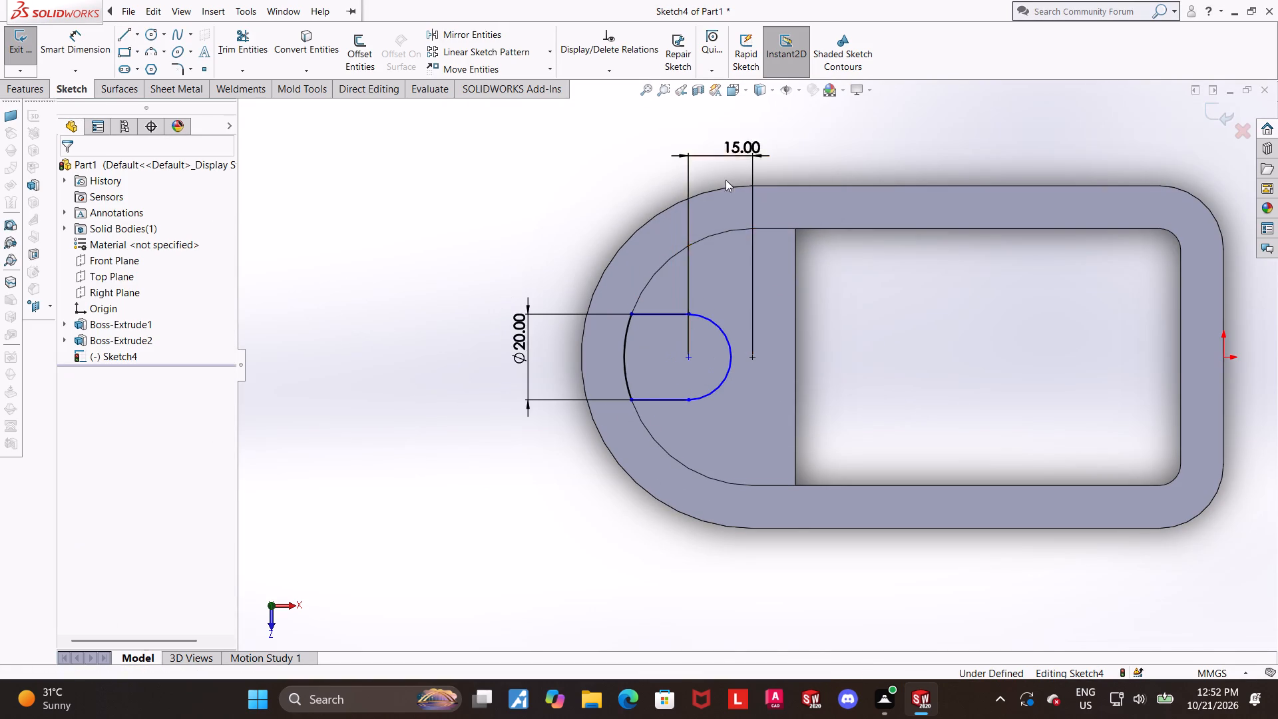
{"action": "scroll", "coordinate": [849, 381], "scroll_direction": "down", "scroll_amount": 1}
{"action": "key", "text": "Escape"}
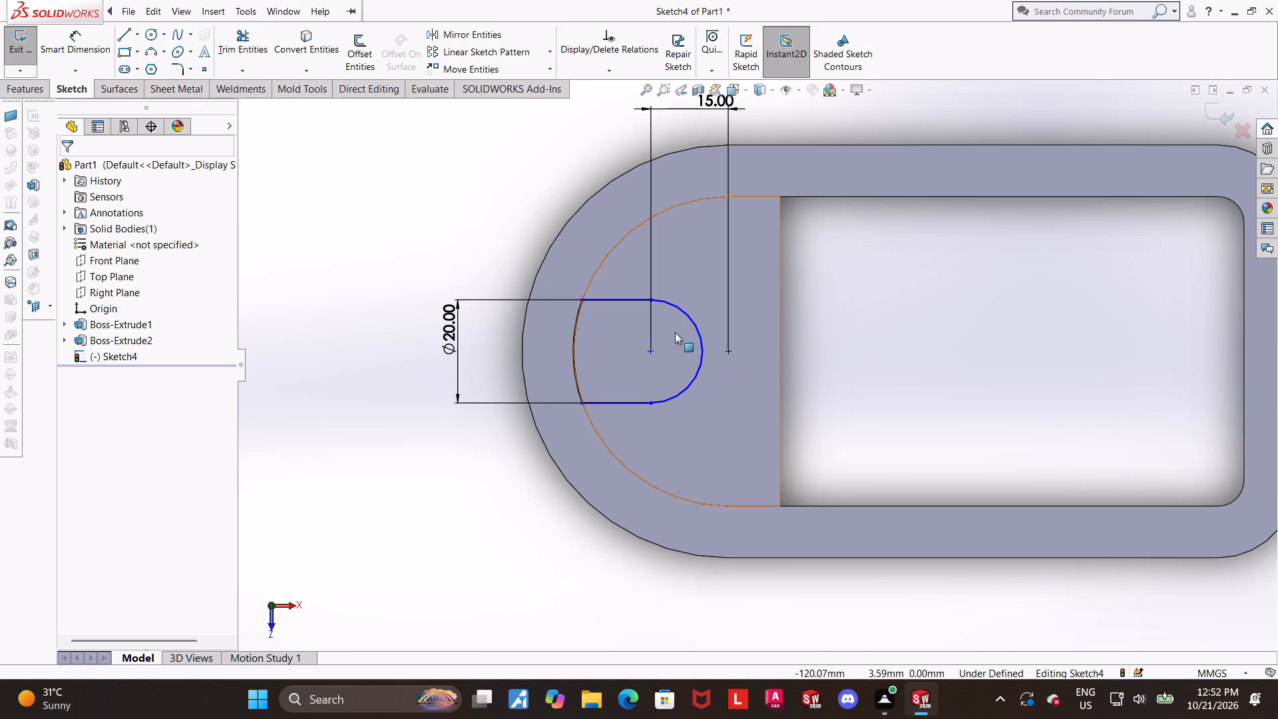
{"action": "key", "text": "Escape"}
Add a horizontal relation between the profile's semicircle centre and the origin.
{"action": "left_click", "coordinate": [68, 37]}
{"action": "key", "text": "Escape"}
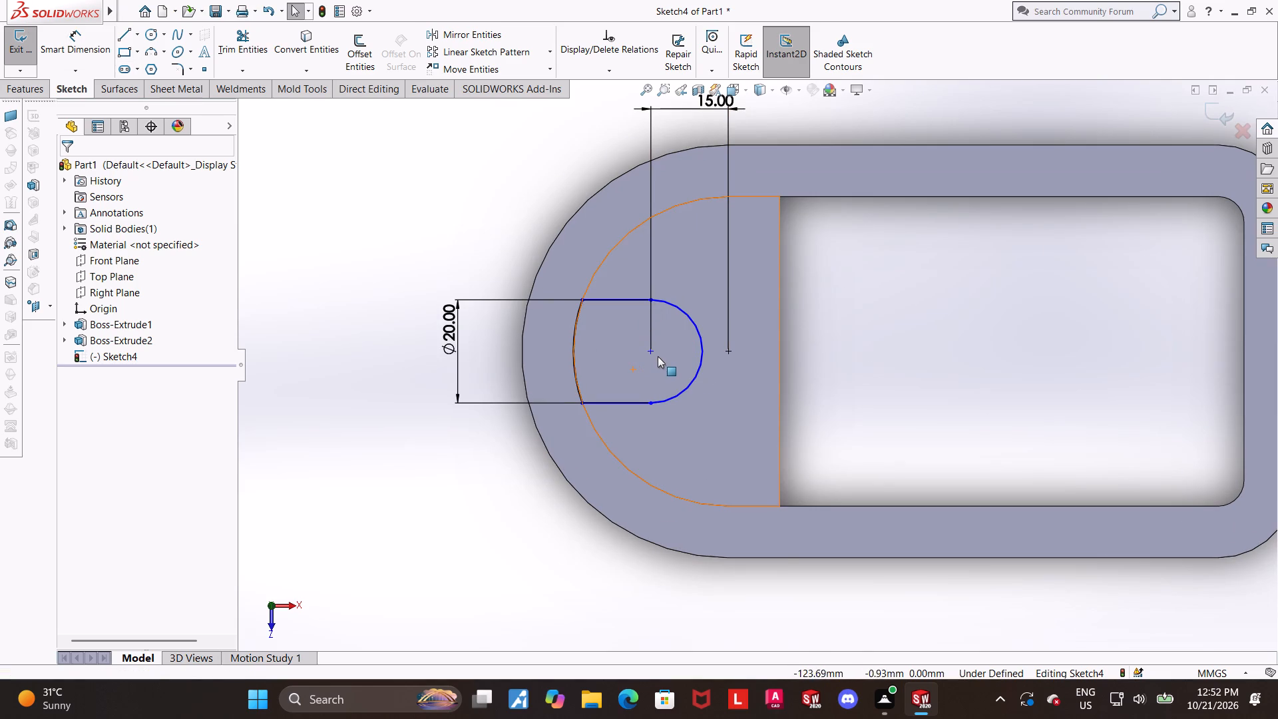
{"action": "left_click", "coordinate": [652, 352]}
{"action": "scroll", "coordinate": [652, 352], "scroll_direction": "up", "scroll_amount": 4}
{"action": "key", "text": "Escape"}
{"action": "key", "text": "Escape"}
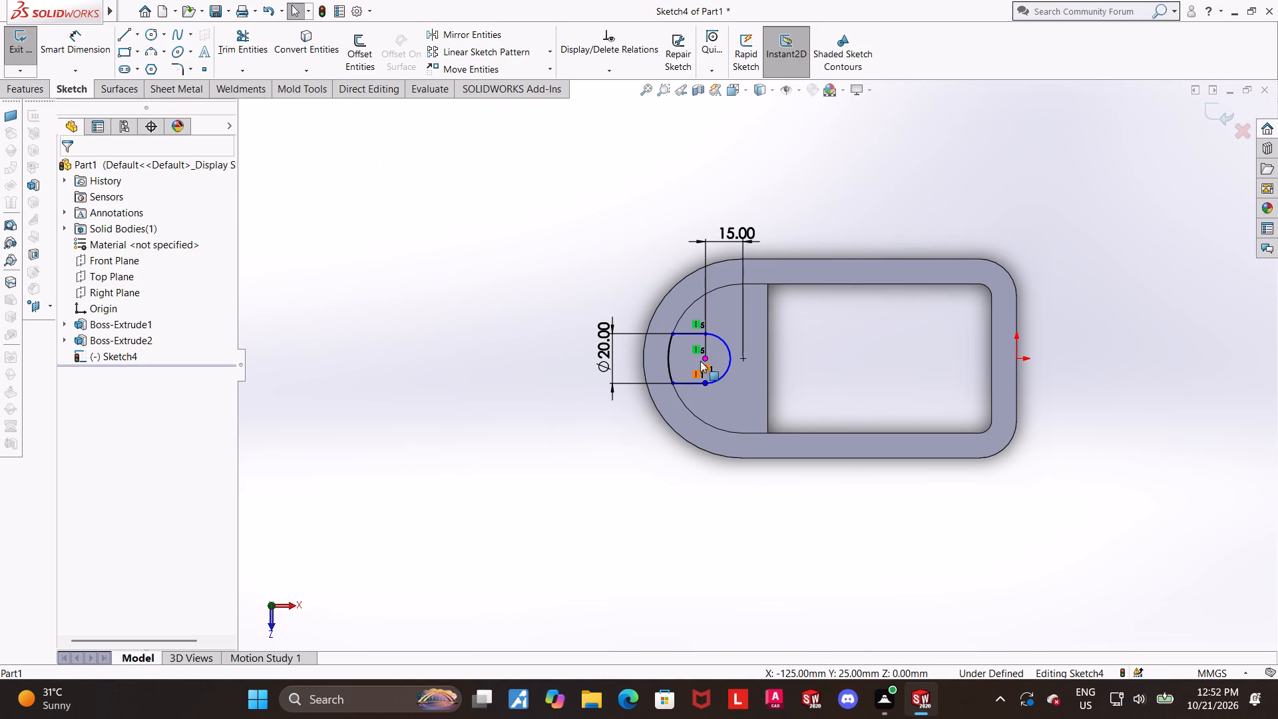
{"action": "key", "text": "Escape"}
{"action": "left_click", "coordinate": [706, 359]}
{"action": "left_click", "coordinate": [1018, 361], "text": "ctrl"}
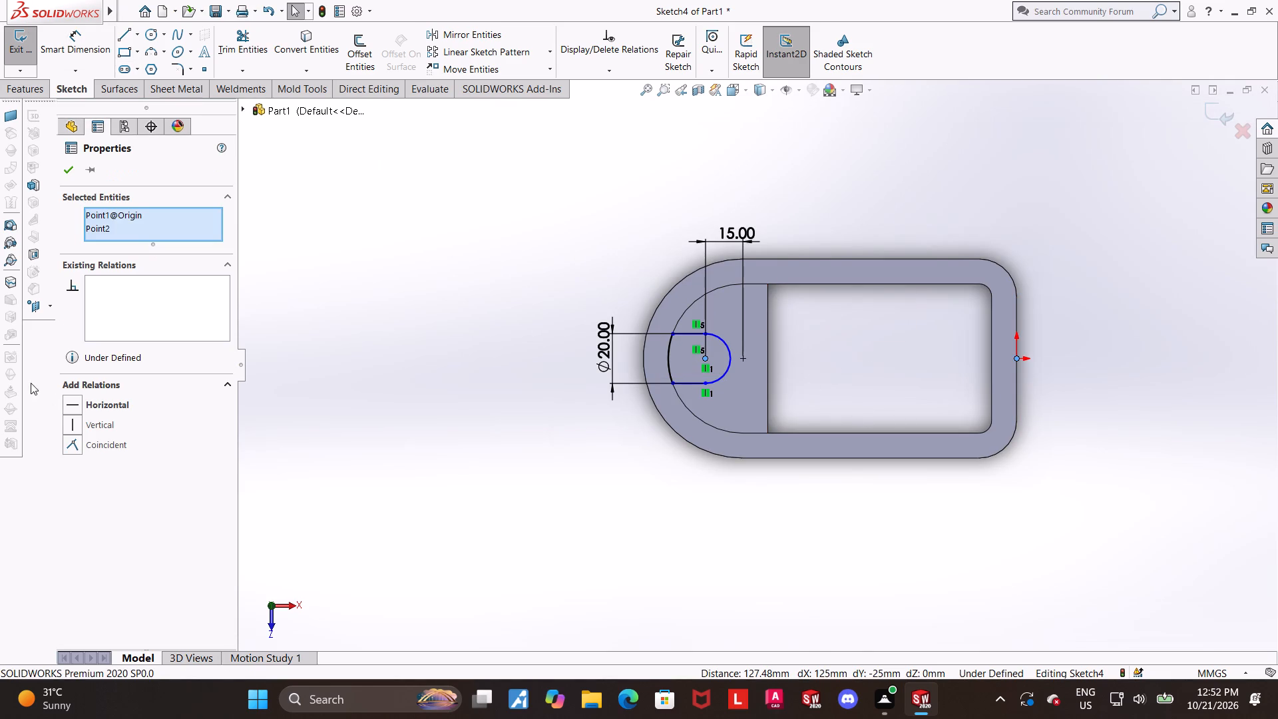
{"action": "left_click", "coordinate": [68, 397]}
{"action": "left_click", "coordinate": [486, 499]}
Exit the sketch and extrude the profile 15 mm as a blind boss merged with the part.
{"action": "scroll", "coordinate": [1005, 363], "scroll_direction": "down", "scroll_amount": 1}
{"action": "scroll", "coordinate": [920, 374], "scroll_direction": "down", "scroll_amount": 1}
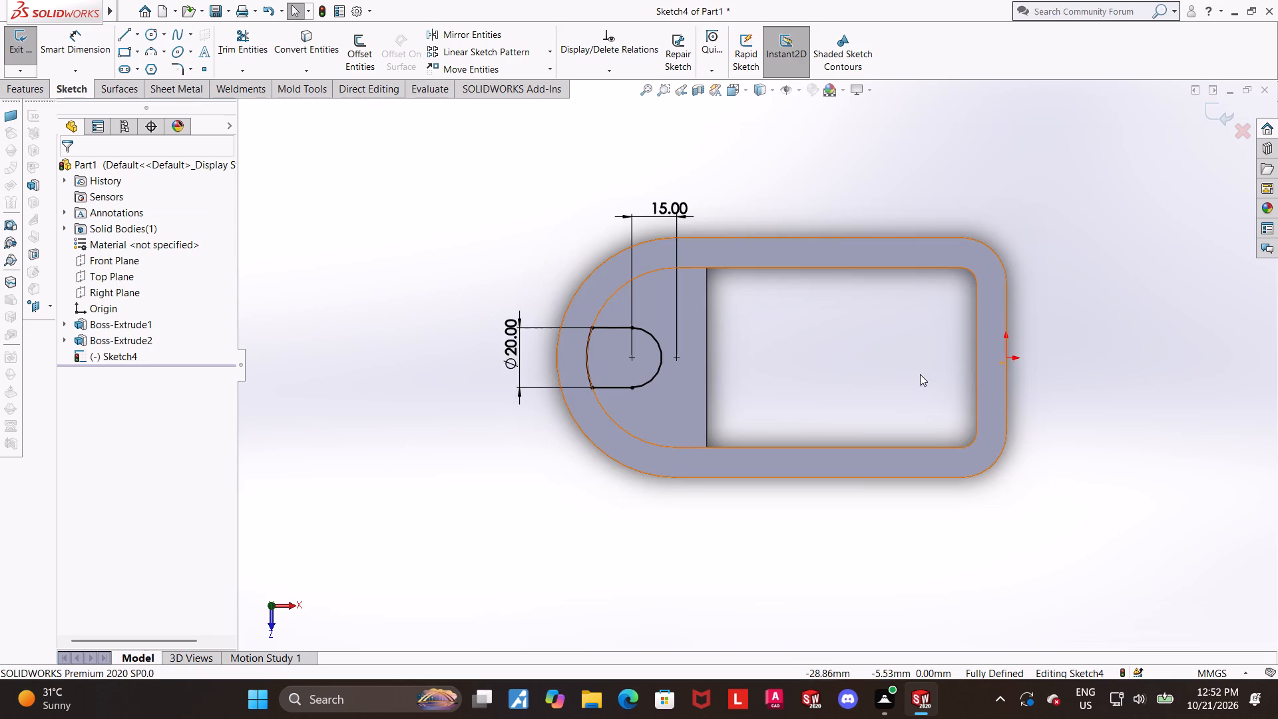
{"action": "middle_click_drag", "start_coordinate": [795, 415], "coordinate": [787, 324]}
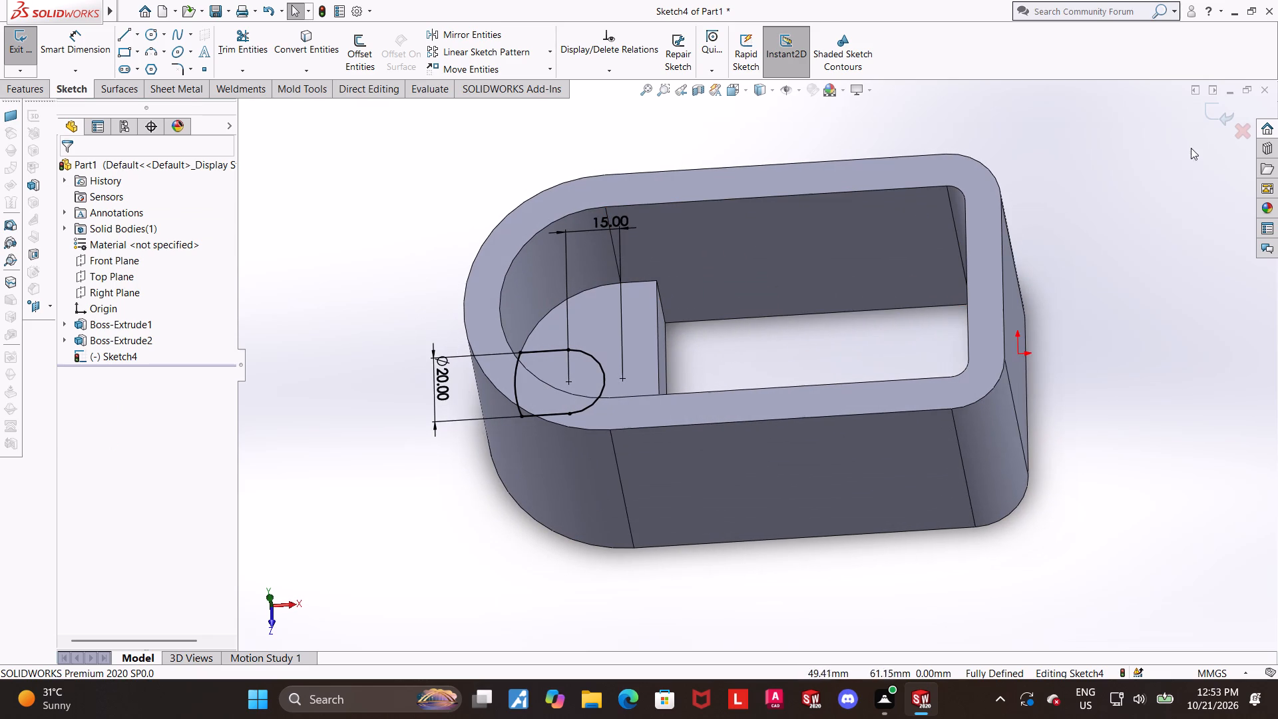
{"action": "left_click", "coordinate": [1209, 116]}
{"action": "left_click", "coordinate": [17, 55]}
{"action": "middle_click", "coordinate": [369, 258]}
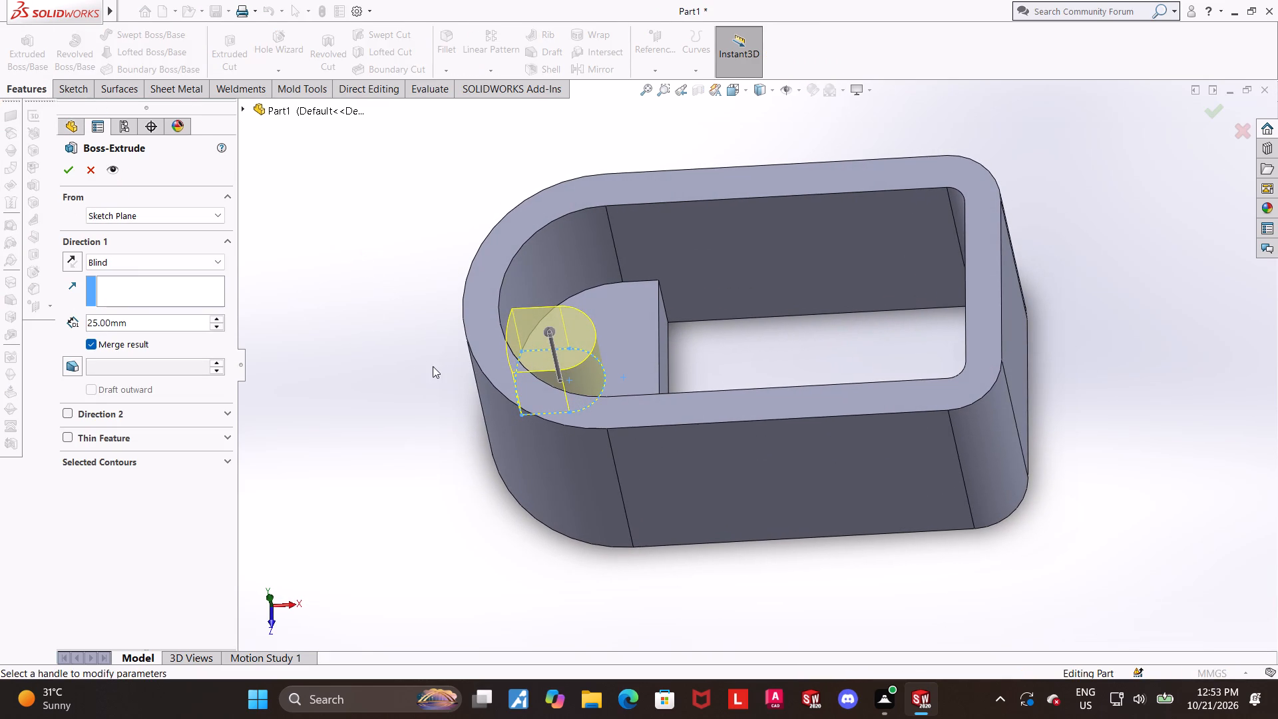
{"action": "left_click", "coordinate": [157, 322]}
{"action": "left_click_drag", "start_coordinate": [162, 321], "coordinate": [100, 314]}
{"action": "left_click_drag", "start_coordinate": [100, 314], "coordinate": [21, 311]}
{"action": "type", "text": "15"}
{"action": "key", "text": "Return"}
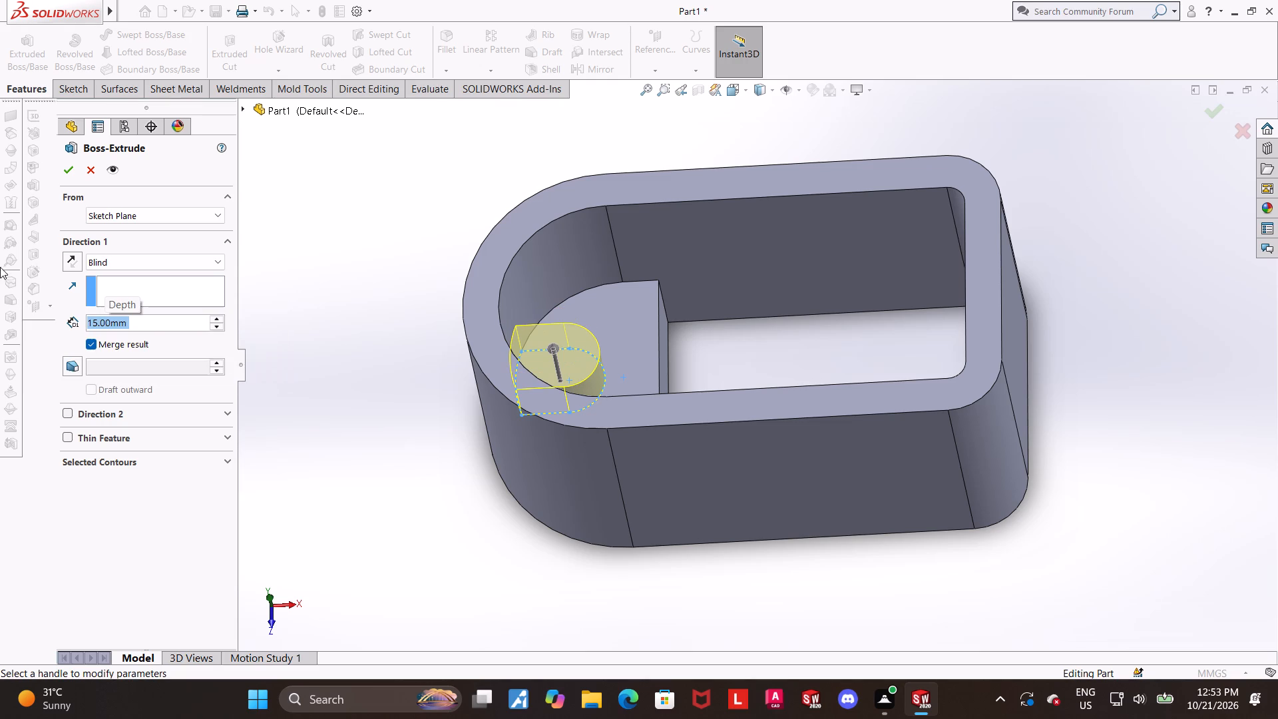
{"action": "left_click", "coordinate": [71, 170]}
Examine the part from several angles, finishing in the Front view with hidden lines visible to check the stepped inner bosses.
{"action": "middle_click_drag", "start_coordinate": [334, 387], "coordinate": [339, 293]}
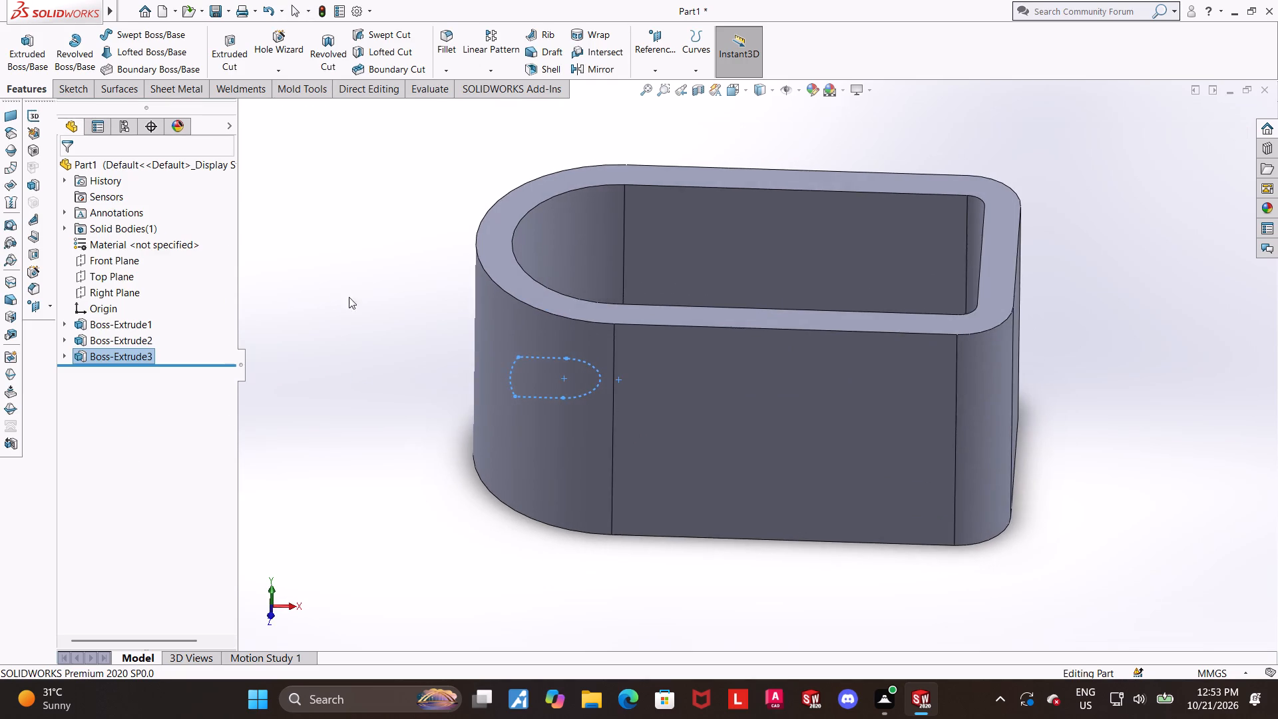
{"action": "scroll", "coordinate": [318, 405], "scroll_direction": "up", "scroll_amount": 2}
{"action": "middle_click_drag", "start_coordinate": [773, 168], "coordinate": [757, 212]}
{"action": "left_click", "coordinate": [765, 163]}
{"action": "left_click", "coordinate": [738, 85]}
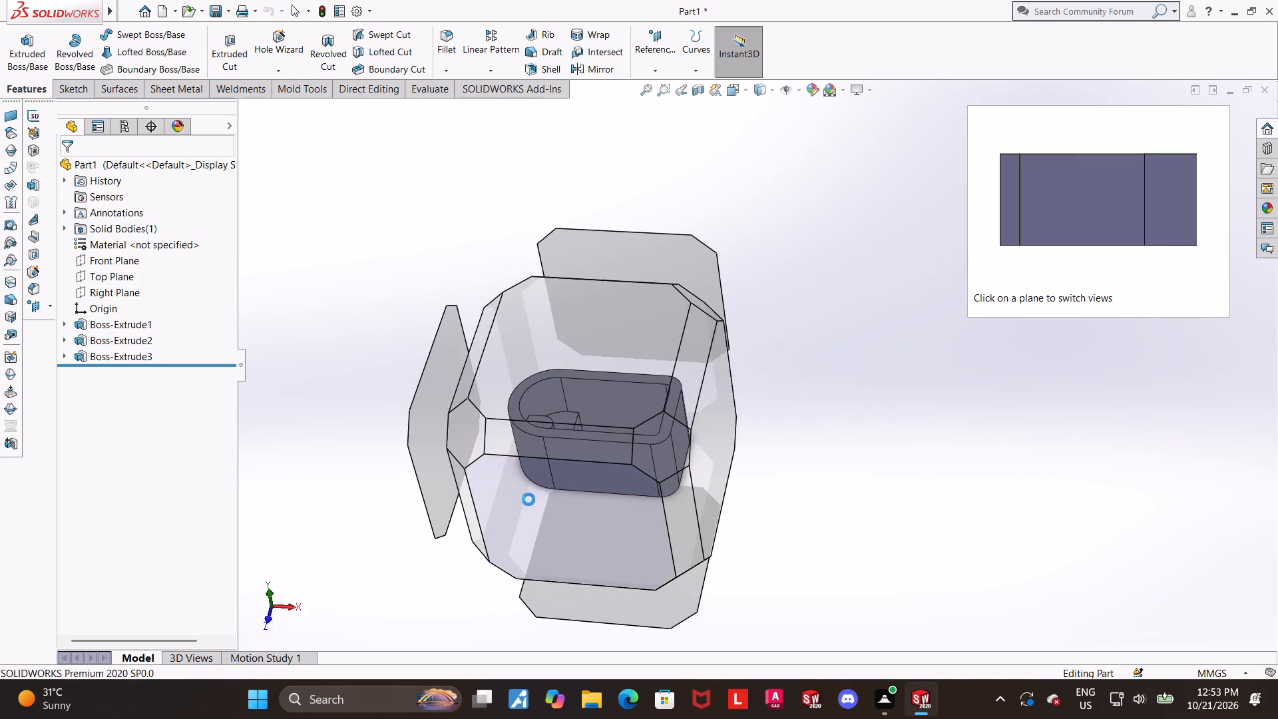
{"action": "left_click", "coordinate": [536, 493]}
{"action": "scroll", "coordinate": [822, 229], "scroll_direction": "up", "scroll_amount": 4}
{"action": "middle_click_drag", "start_coordinate": [833, 320], "coordinate": [751, 518]}
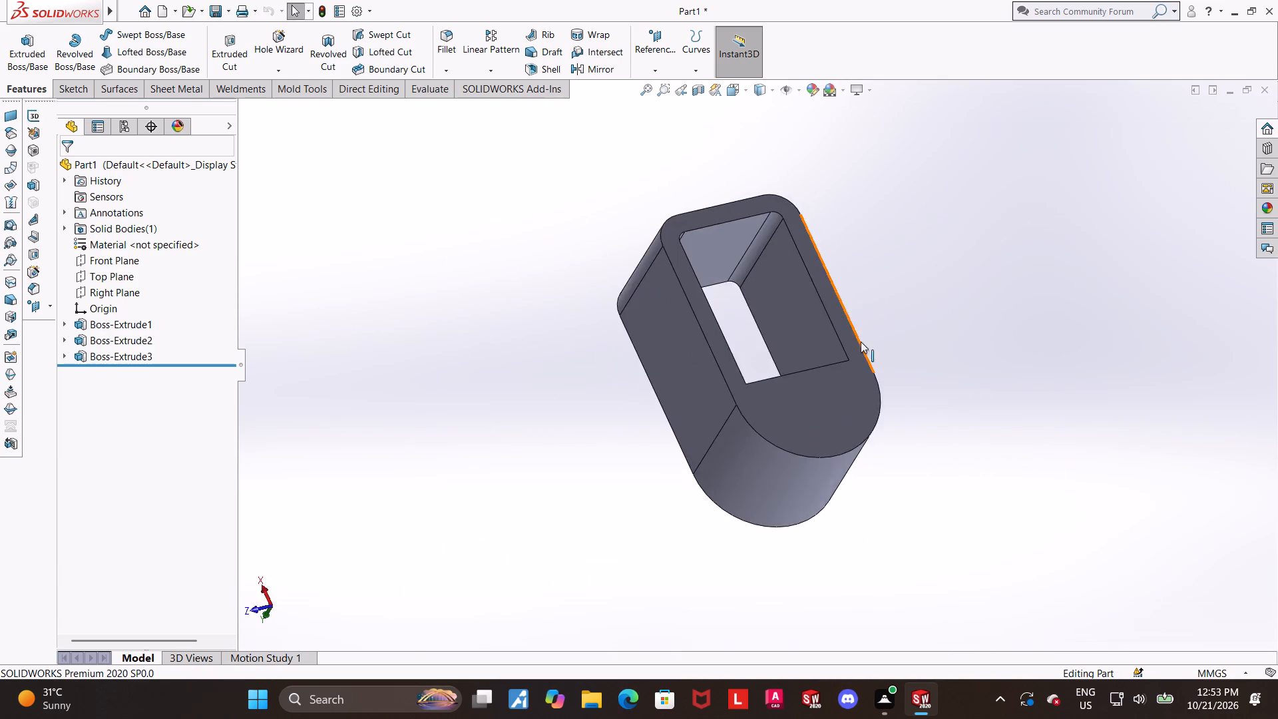
{"action": "middle_click_drag", "start_coordinate": [867, 132], "coordinate": [1036, 374]}
{"action": "left_click", "coordinate": [734, 98]}
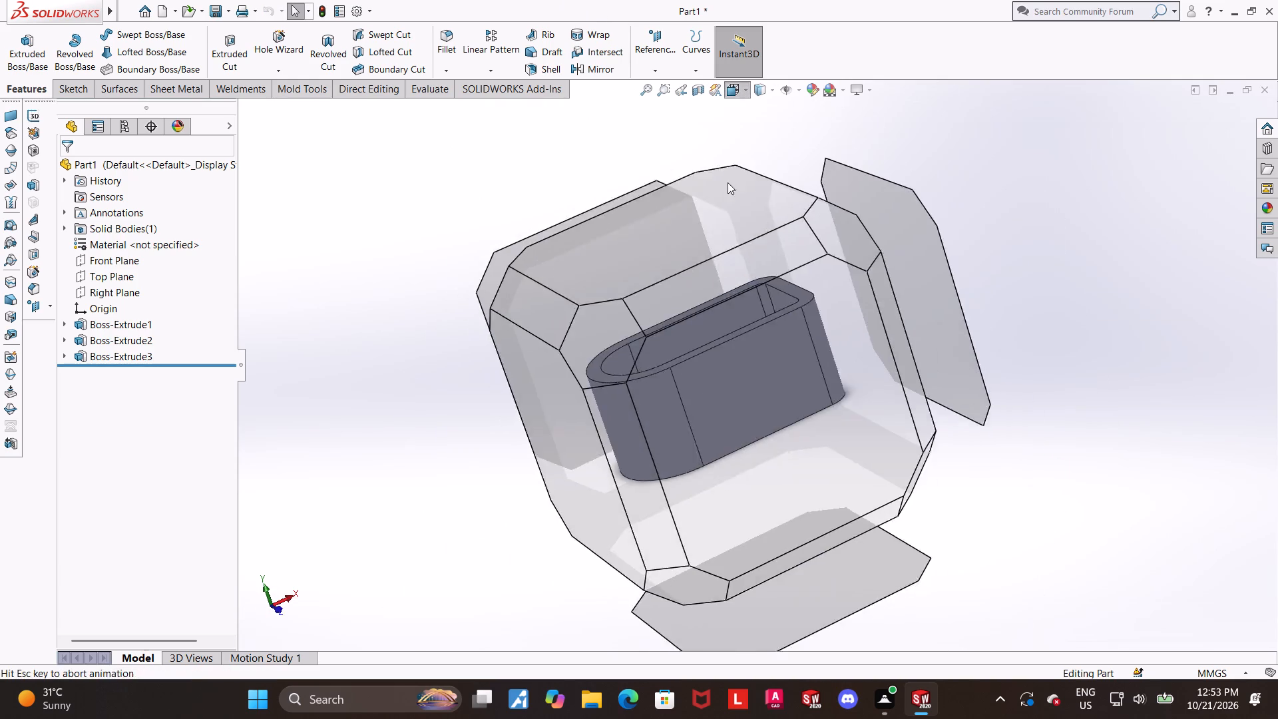
{"action": "left_click", "coordinate": [598, 466]}
{"action": "left_click", "coordinate": [765, 86]}
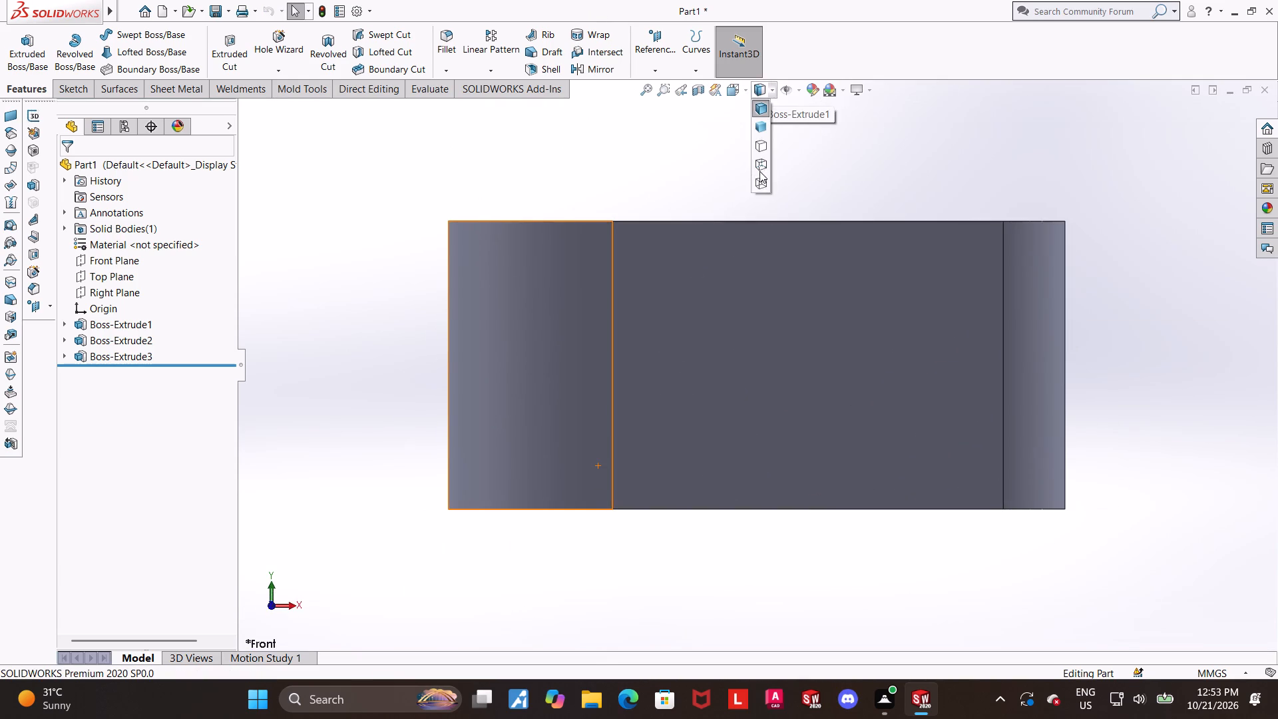
{"action": "left_click", "coordinate": [759, 164]}
{"action": "scroll", "coordinate": [1223, 470], "scroll_direction": "up", "scroll_amount": 1}
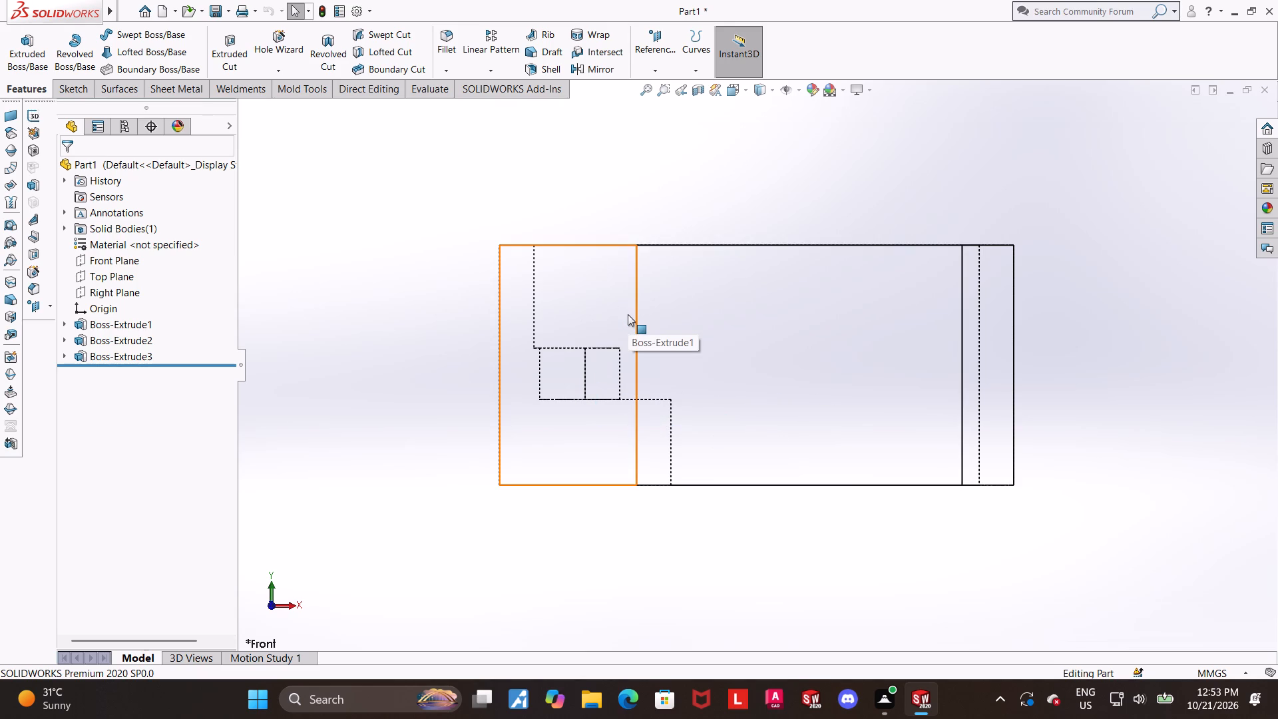
Return the part to shaded display with edges and examine the stepped bosses inside the ring from above.
{"action": "scroll", "coordinate": [628, 314], "scroll_direction": "down", "scroll_amount": 1}
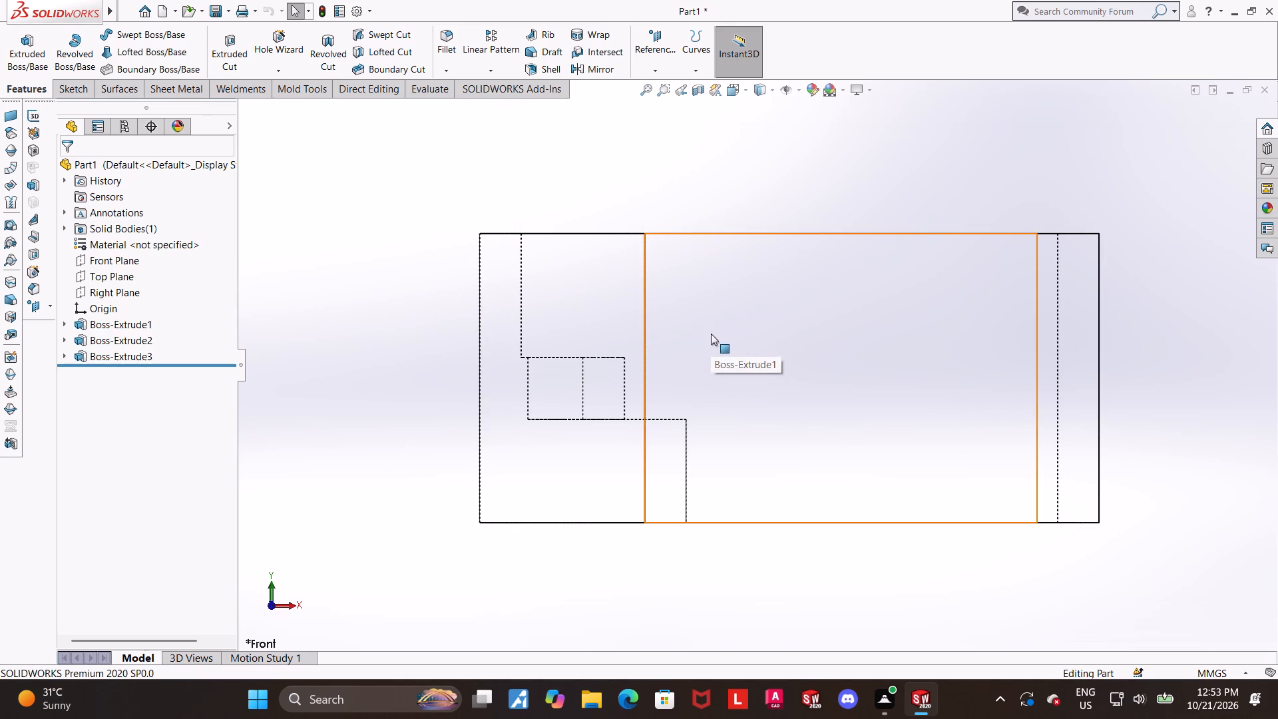
{"action": "scroll", "coordinate": [715, 339], "scroll_direction": "up", "scroll_amount": 1}
{"action": "middle_click_drag", "start_coordinate": [769, 300], "coordinate": [752, 433]}
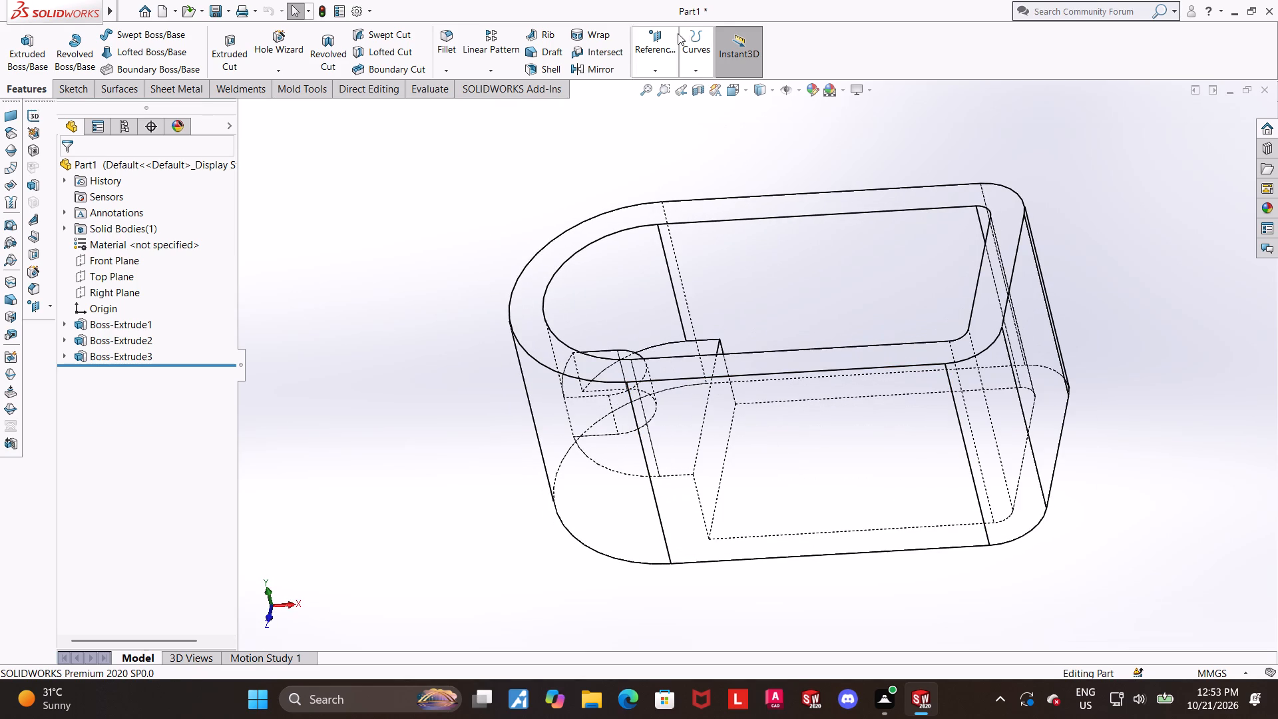
{"action": "left_click", "coordinate": [768, 89]}
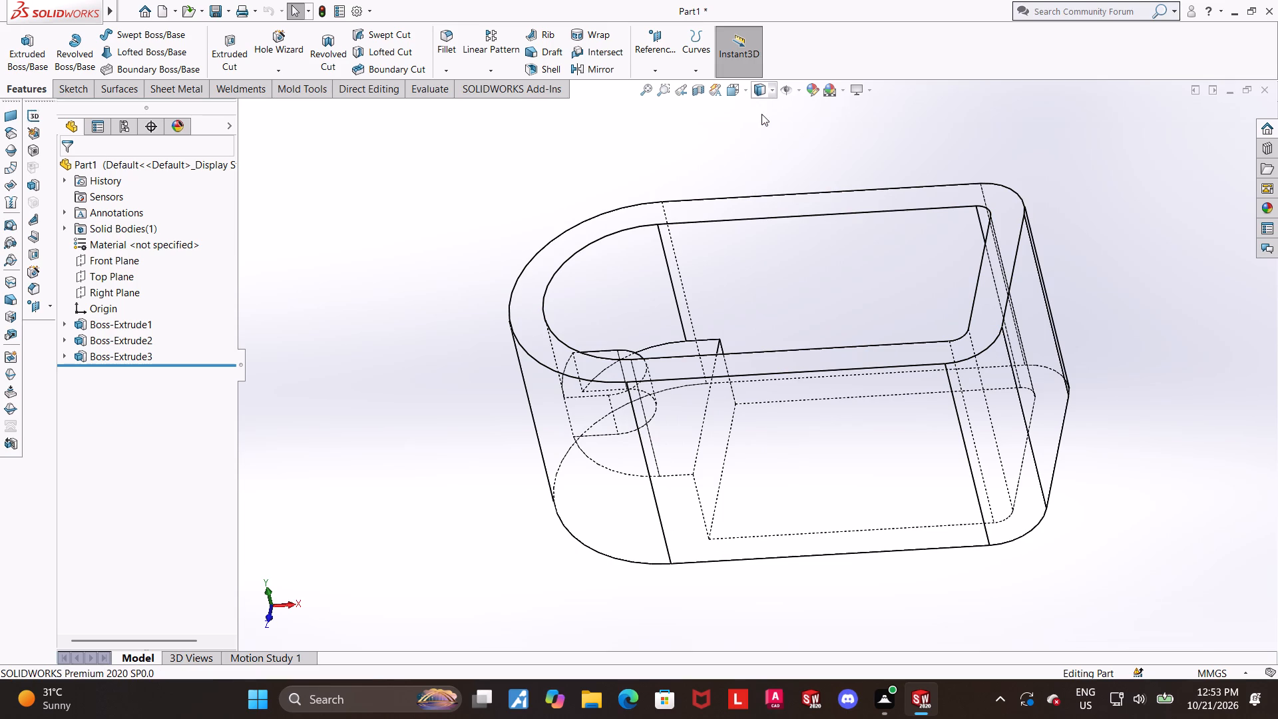
{"action": "left_click", "coordinate": [761, 114]}
{"action": "middle_click_drag", "start_coordinate": [782, 168], "coordinate": [785, 234]}
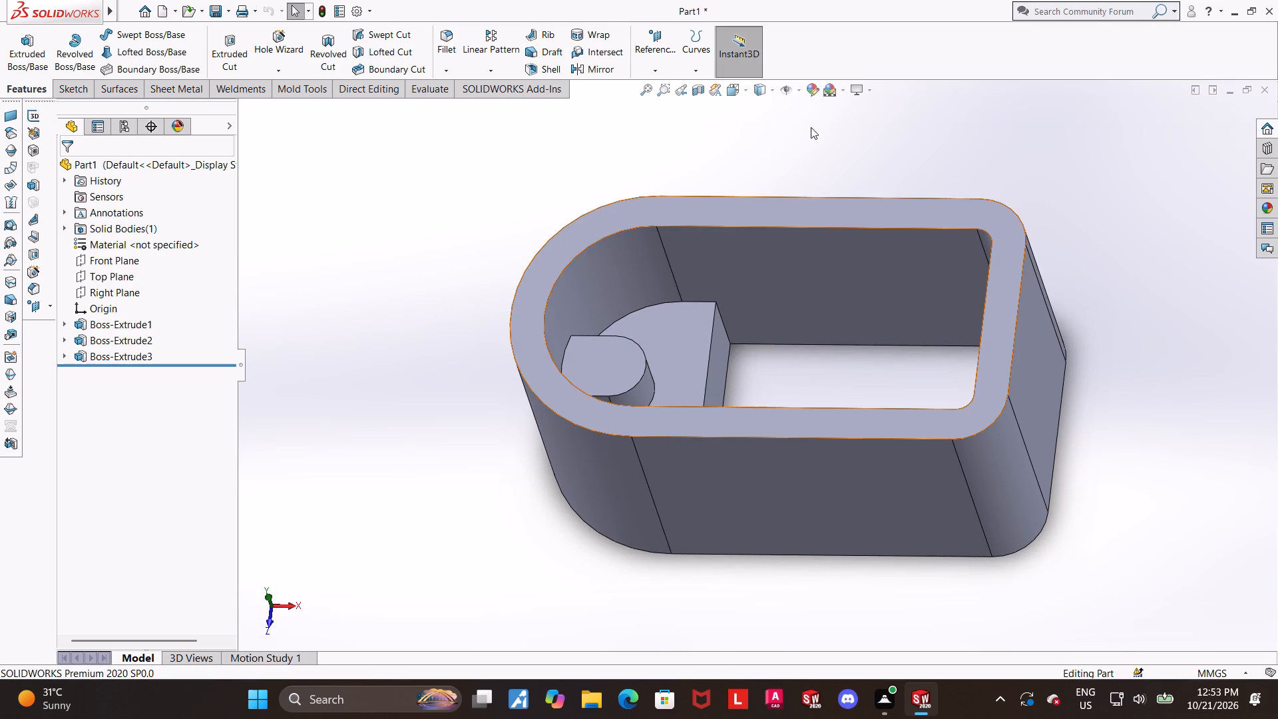
{"action": "left_click", "coordinate": [811, 107]}
{"action": "scroll", "coordinate": [792, 194], "scroll_direction": "up", "scroll_amount": 1}
{"action": "scroll", "coordinate": [787, 224], "scroll_direction": "down", "scroll_amount": 1}
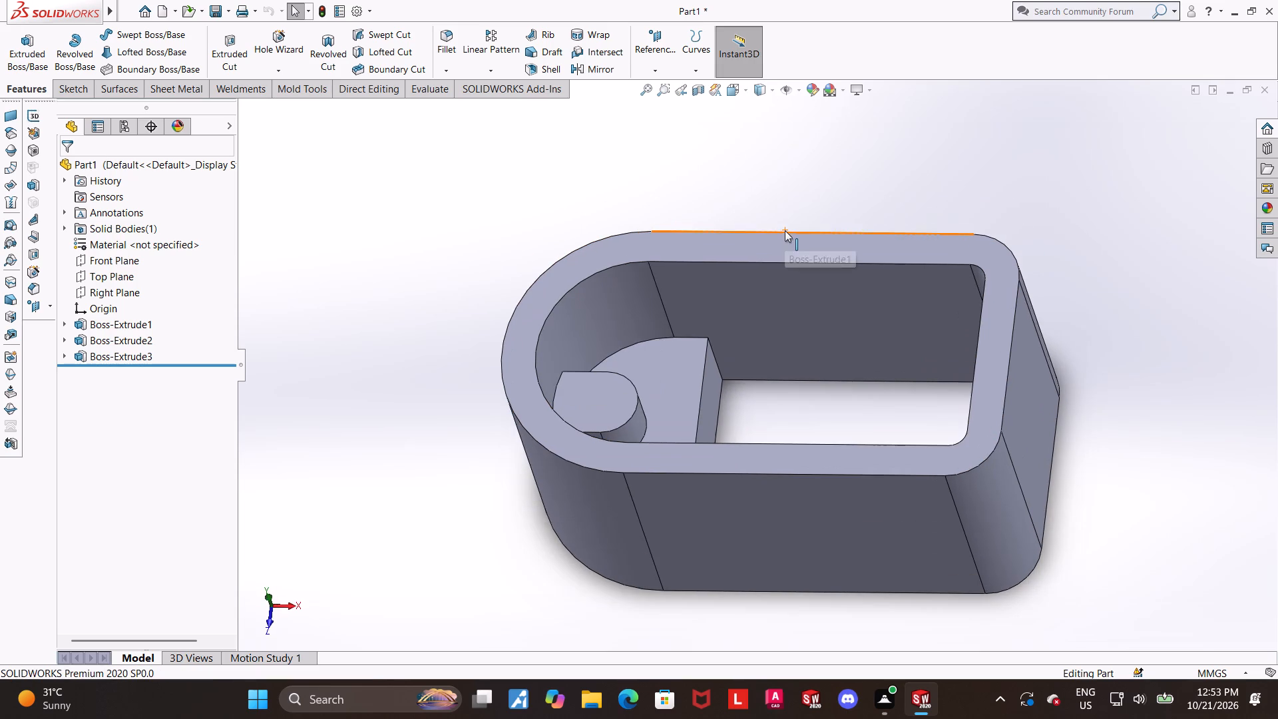
{"action": "middle_click_drag", "start_coordinate": [781, 244], "coordinate": [781, 272]}
Start a sketch on the rounded boss's top face and draw a circle about 11.3 mm in diameter at its arc centre.
{"action": "left_click", "coordinate": [589, 407]}
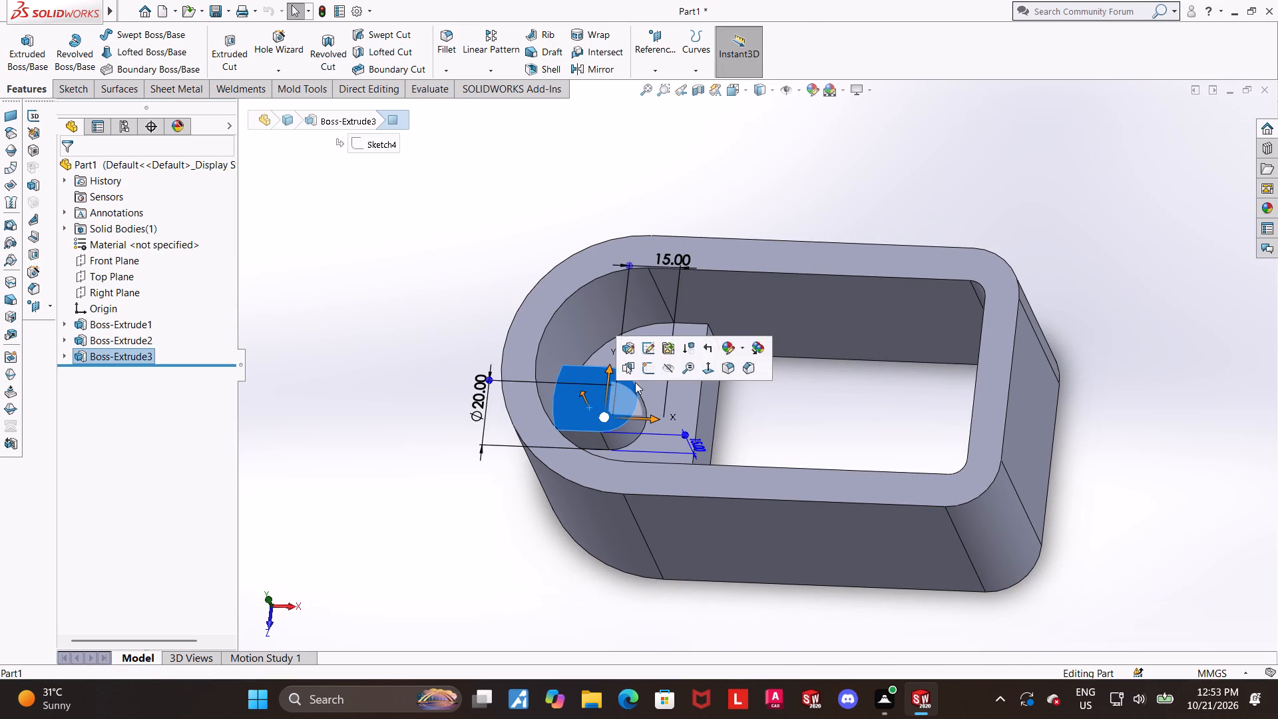
{"action": "left_click", "coordinate": [652, 372]}
{"action": "left_click", "coordinate": [130, 375]}
{"action": "left_click", "coordinate": [156, 360]}
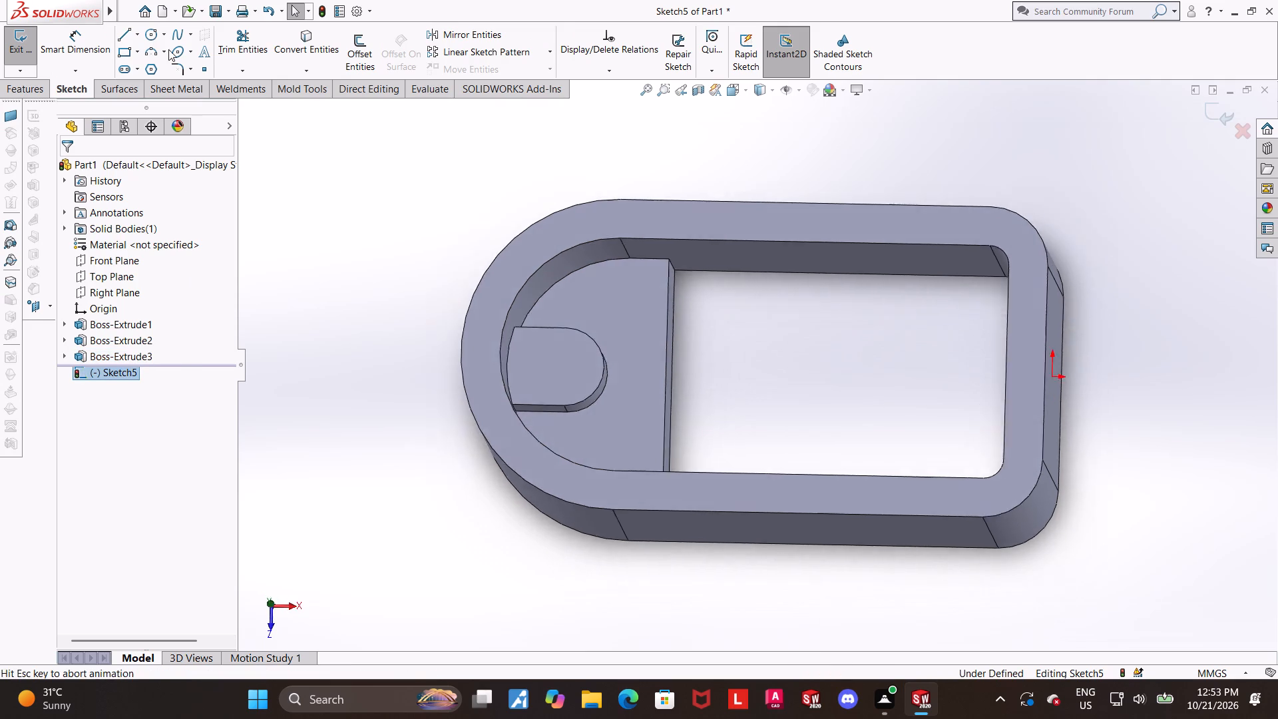
{"action": "left_click", "coordinate": [150, 35]}
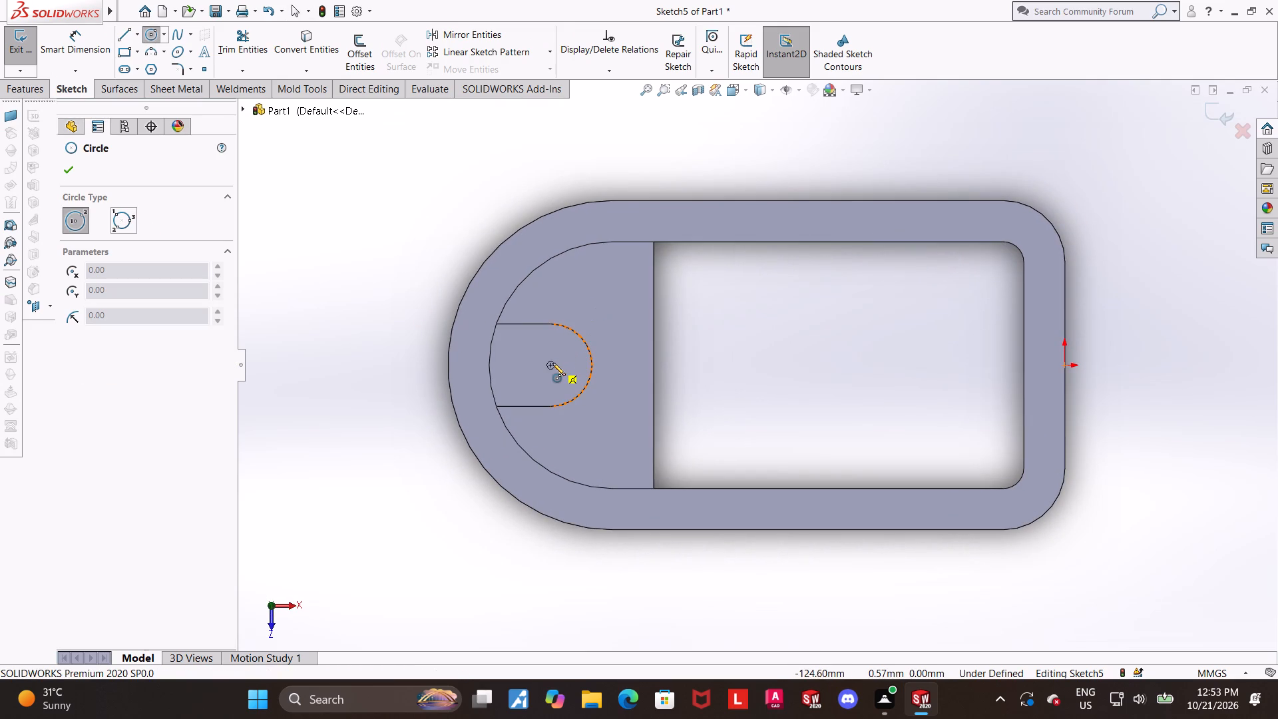
{"action": "left_click", "coordinate": [549, 365]}
{"action": "left_click", "coordinate": [565, 347]}
{"action": "key", "text": "Escape"}
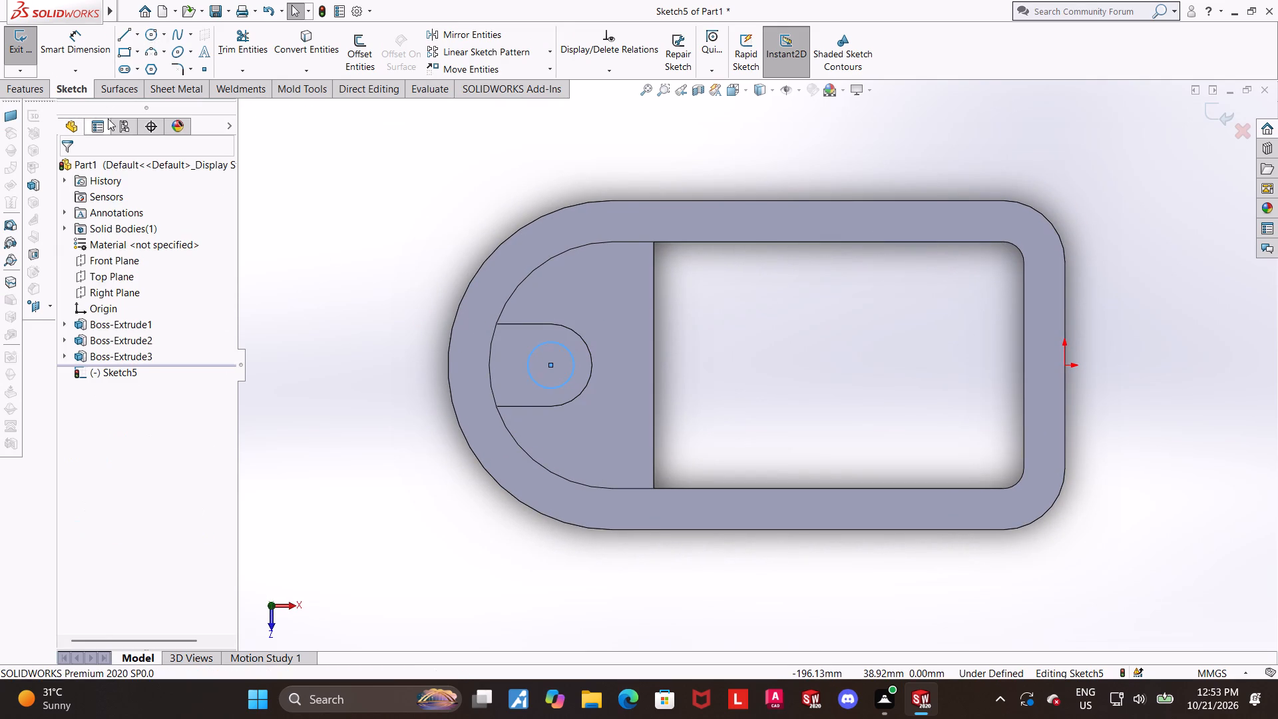
Dimension the circle's diameter and set it to 10 mm.
{"action": "left_click", "coordinate": [93, 54]}
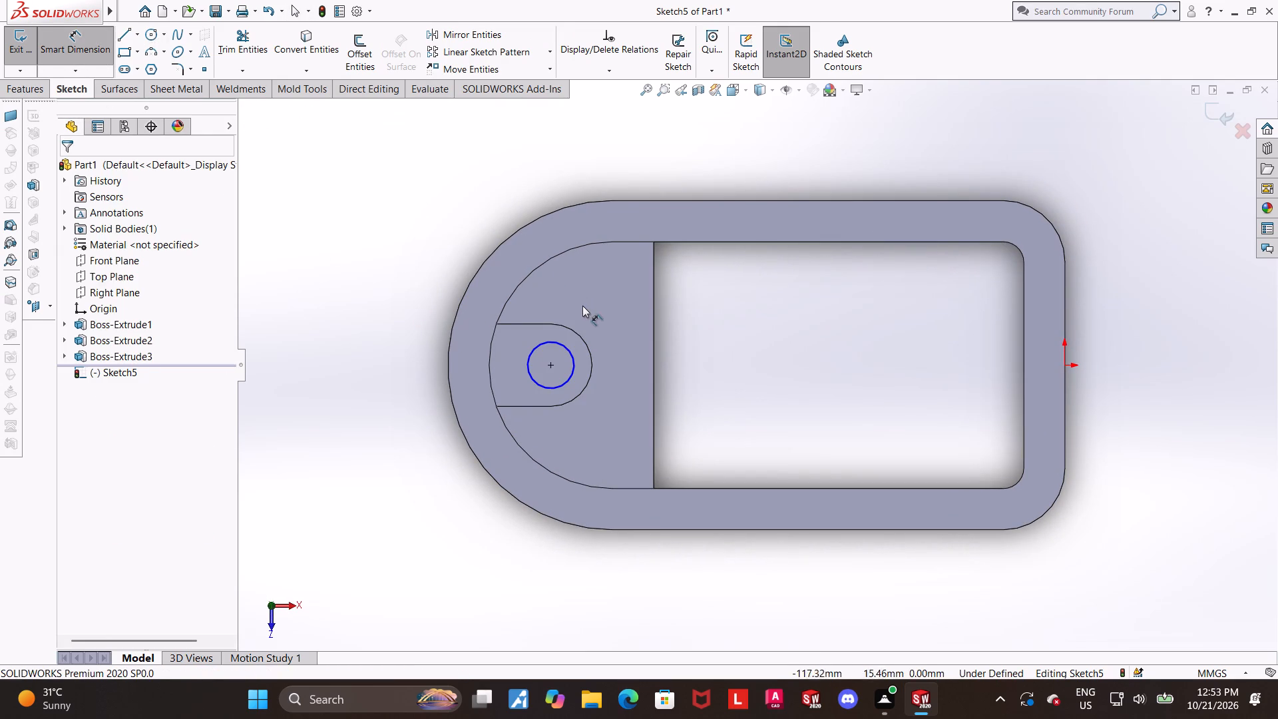
{"action": "left_click", "coordinate": [552, 342]}
{"action": "left_click", "coordinate": [564, 286]}
{"action": "type", "text": "10"}
{"action": "key", "text": "Return"}
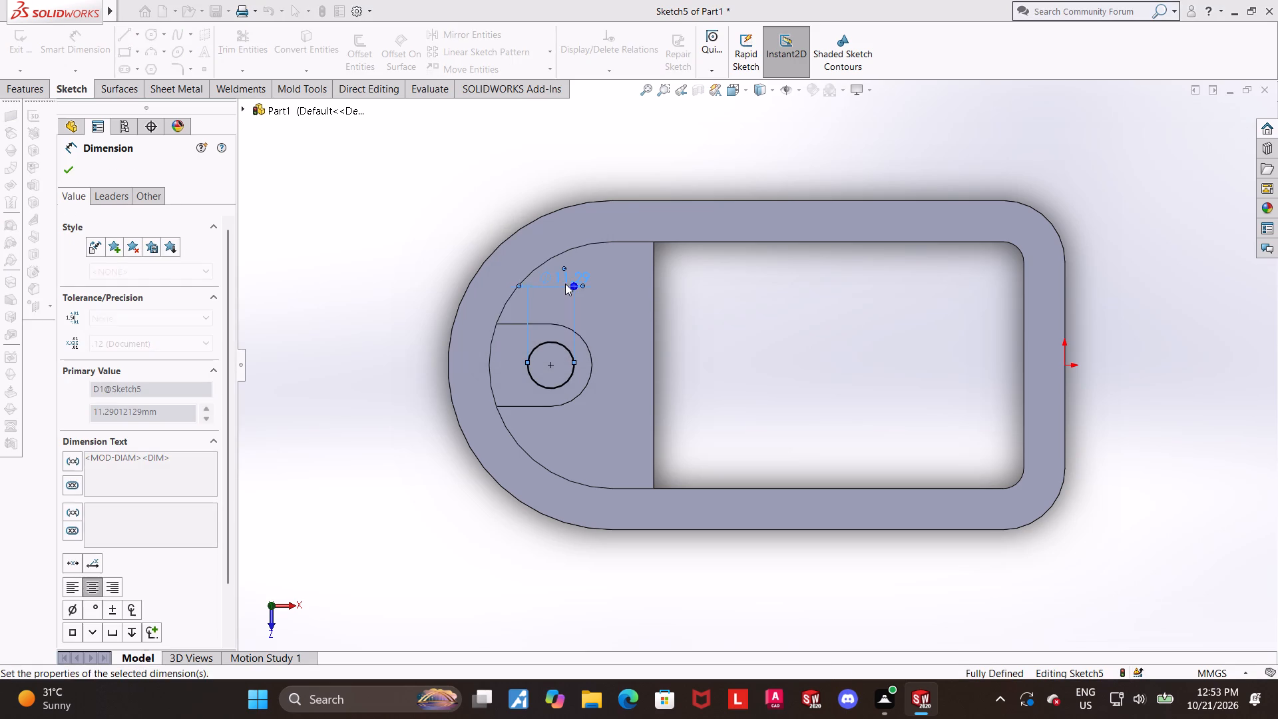
{"action": "key", "text": "Escape"}
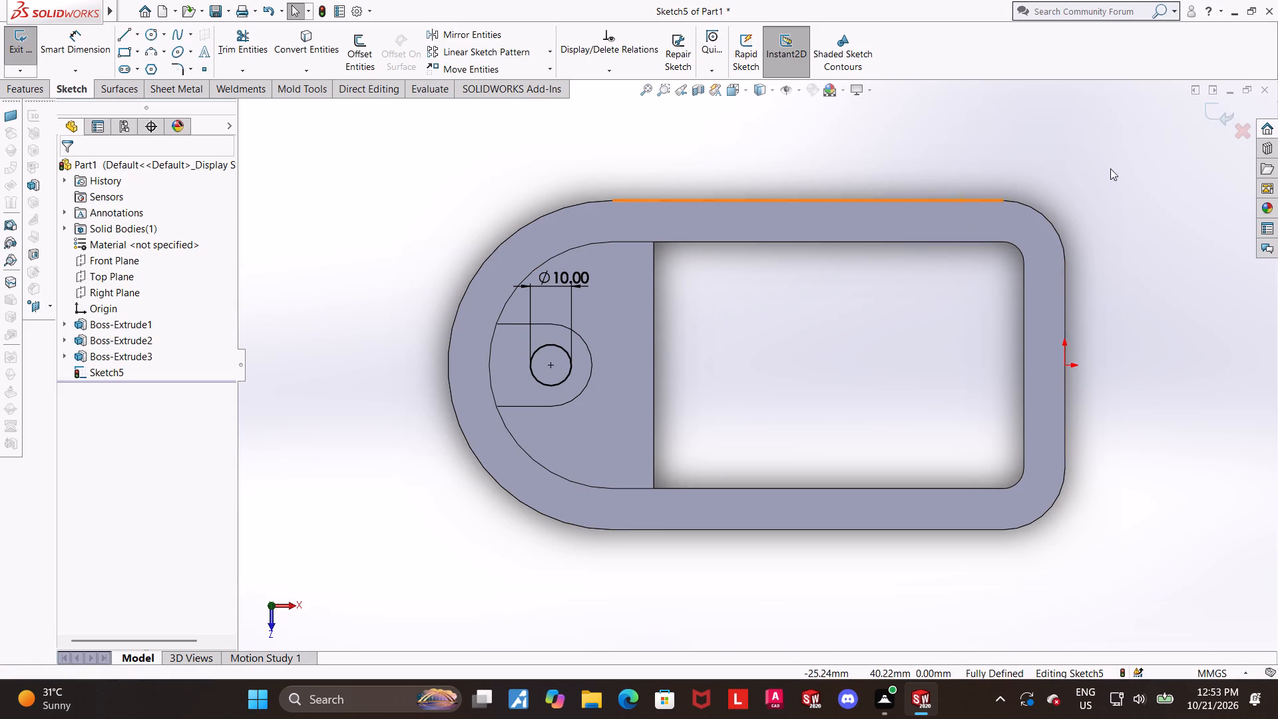
Add a geometric relation between the 10 mm circle and the rounded boss's arc edge.
{"action": "scroll", "coordinate": [1186, 212], "scroll_direction": "up", "scroll_amount": 1}
{"action": "scroll", "coordinate": [972, 238], "scroll_direction": "down", "scroll_amount": 1}
{"action": "key", "text": "Escape"}
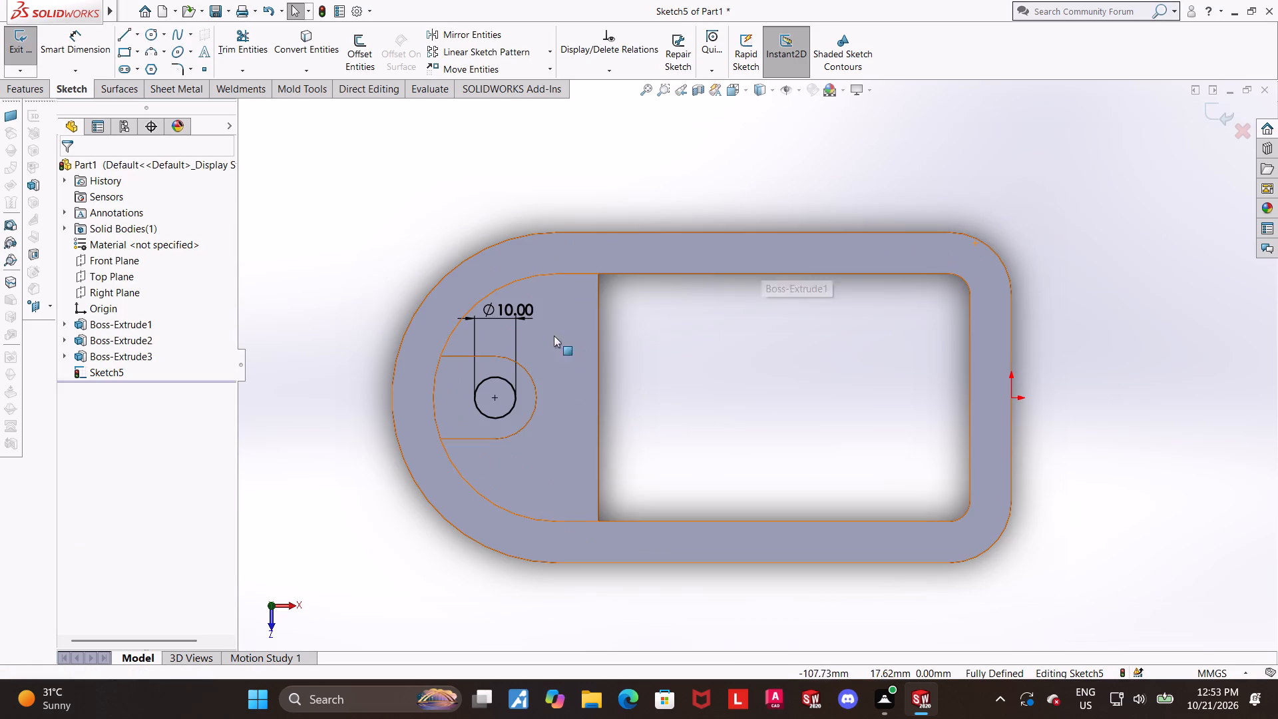
{"action": "left_click", "coordinate": [529, 373]}
{"action": "left_click", "coordinate": [511, 389], "text": "ctrl"}
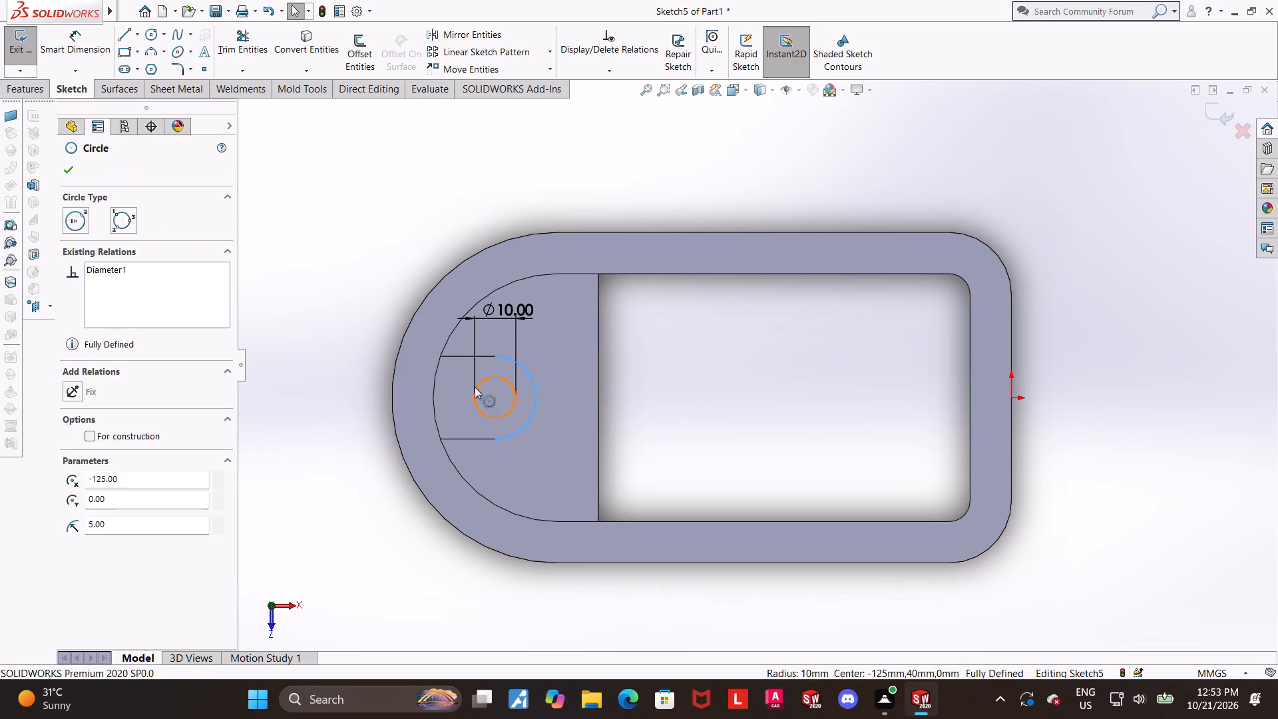
{"action": "left_click", "coordinate": [75, 443]}
{"action": "left_click", "coordinate": [769, 192]}
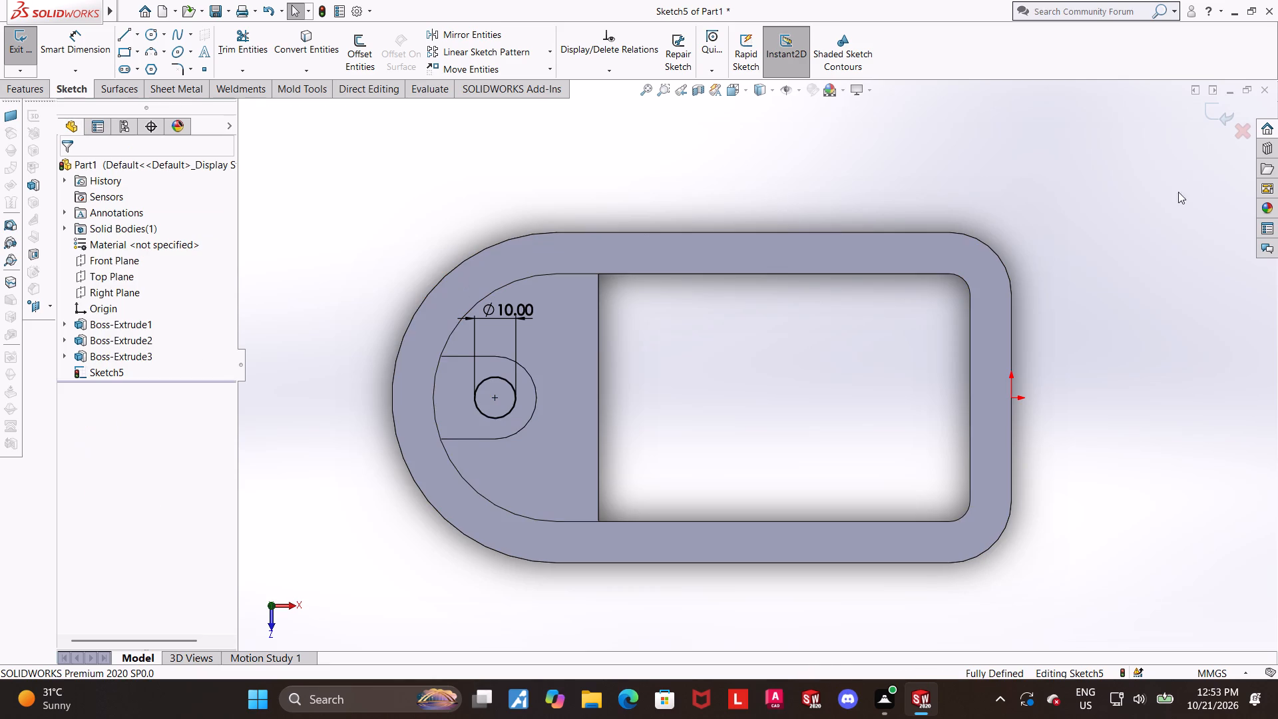
Exit the sketch and cut-extrude the 10 mm circle from the sketch plane with the Through All end condition.
{"action": "left_click", "coordinate": [1214, 113]}
{"action": "scroll", "coordinate": [735, 294], "scroll_direction": "up", "scroll_amount": 2}
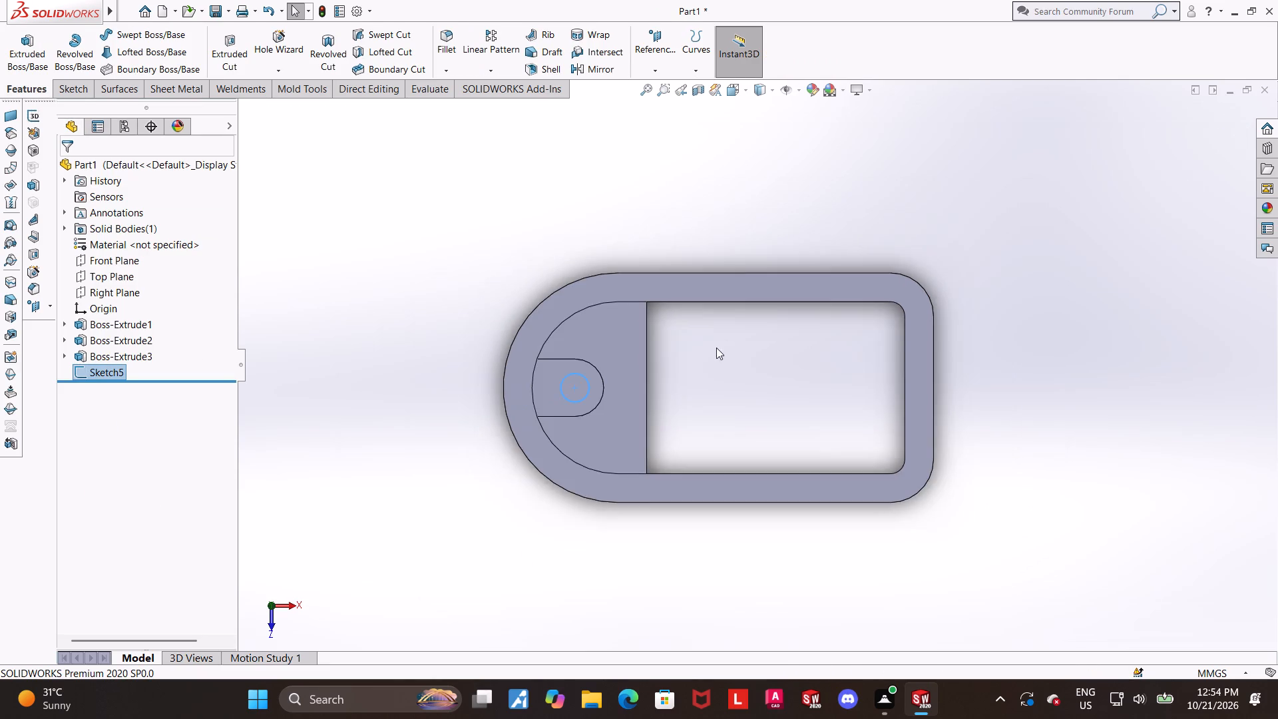
{"action": "middle_click_drag", "start_coordinate": [712, 349], "coordinate": [704, 266]}
{"action": "left_click", "coordinate": [238, 46]}
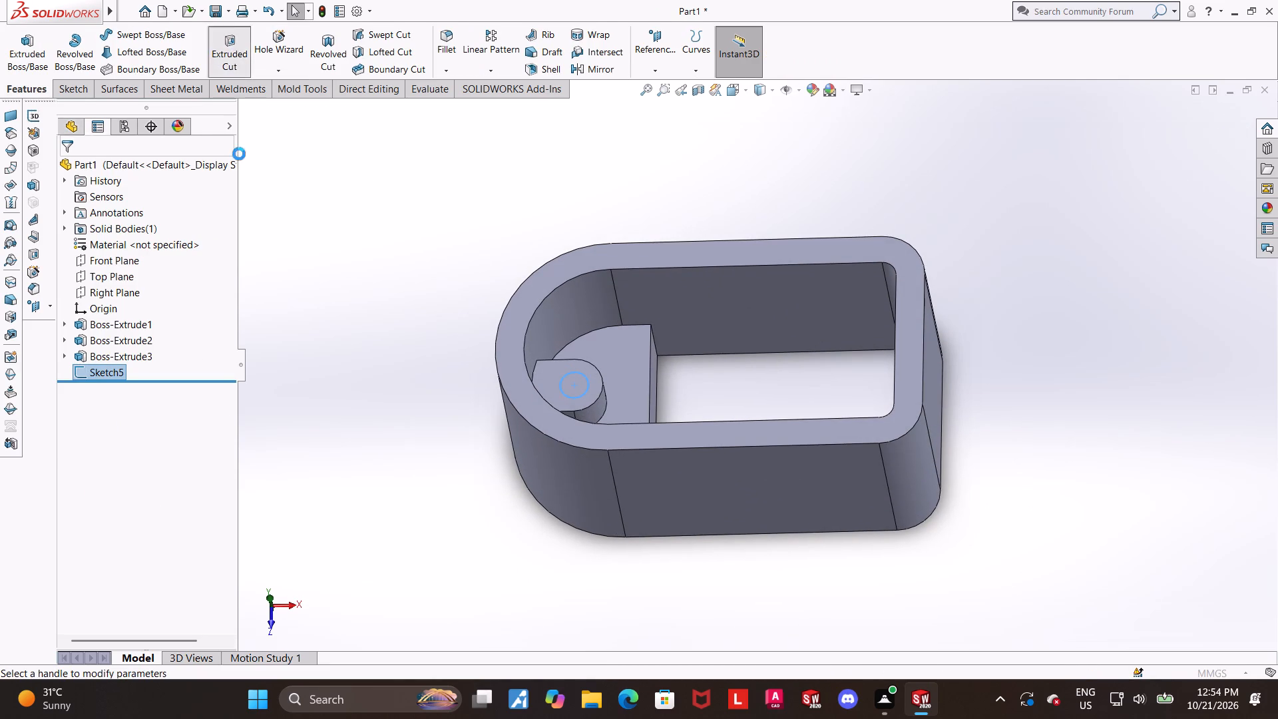
{"action": "left_click", "coordinate": [104, 260]}
{"action": "left_click", "coordinate": [105, 284]}
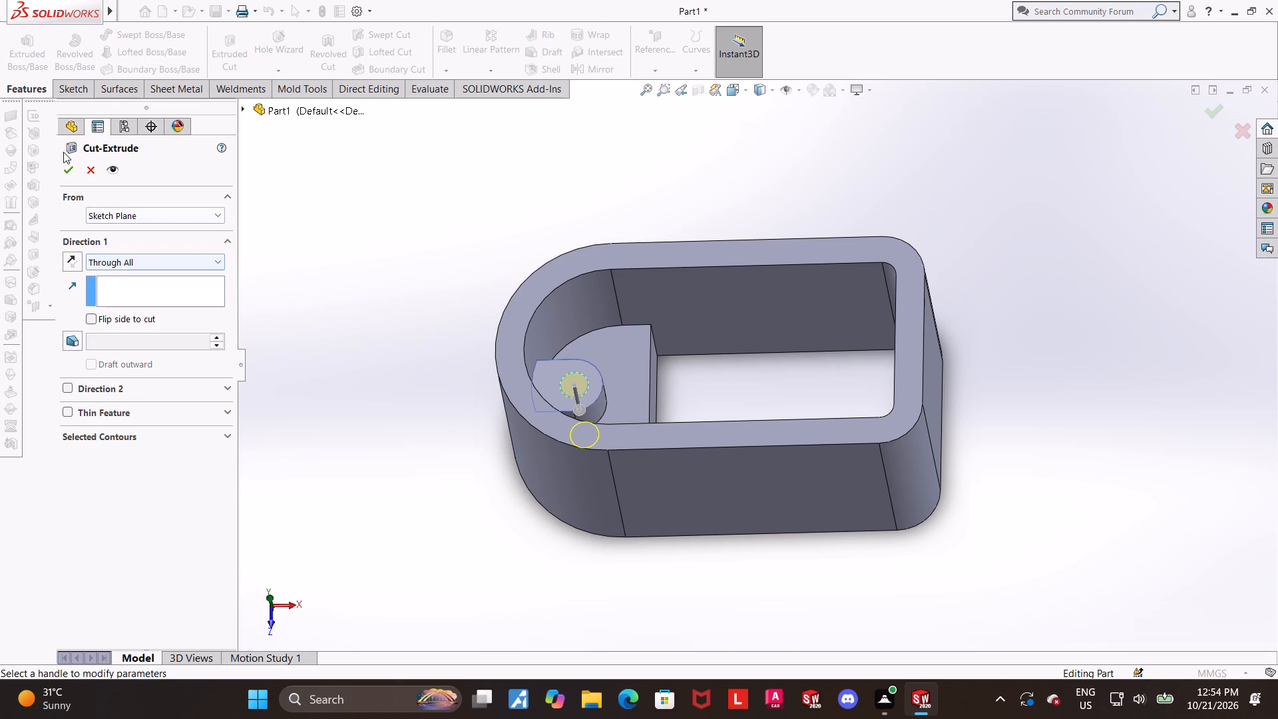
{"action": "left_click", "coordinate": [63, 170]}
{"action": "left_click", "coordinate": [267, 396]}
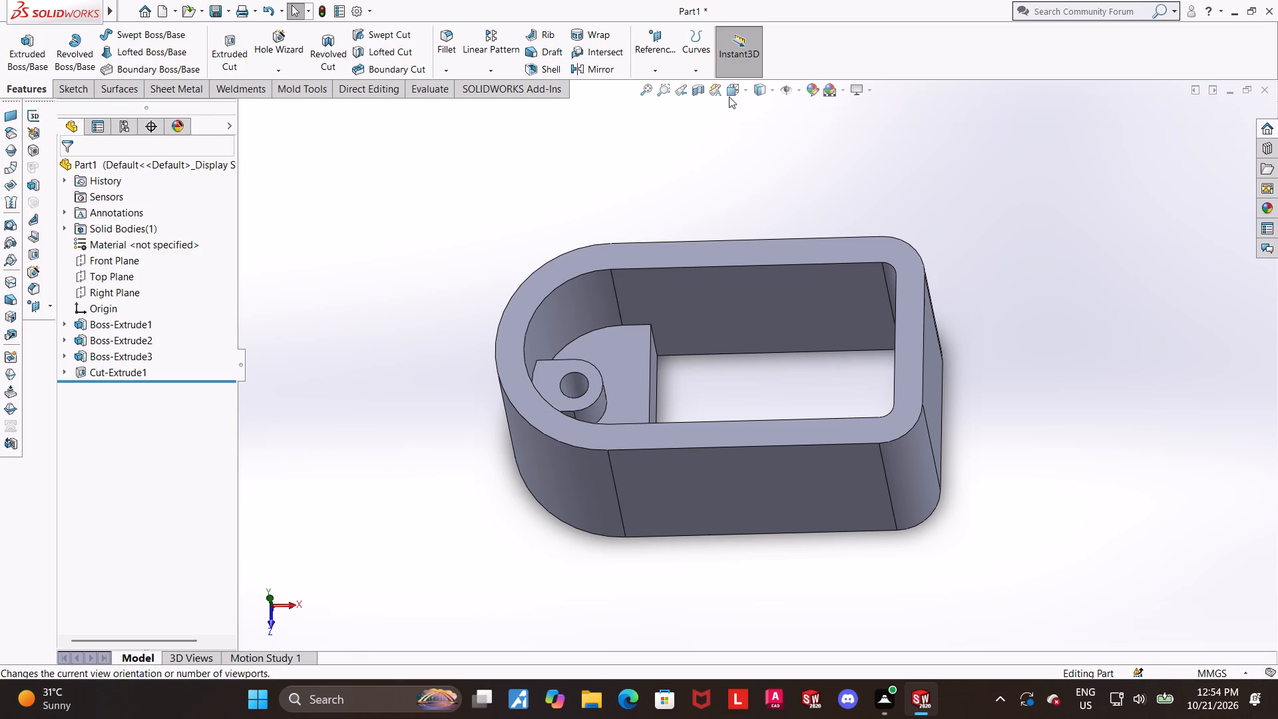
Examine the new hole and the stepped bosses in the Front view with hidden lines visible.
{"action": "left_click", "coordinate": [732, 91]}
{"action": "left_click", "coordinate": [582, 545]}
{"action": "scroll", "coordinate": [724, 322], "scroll_direction": "up", "scroll_amount": 3}
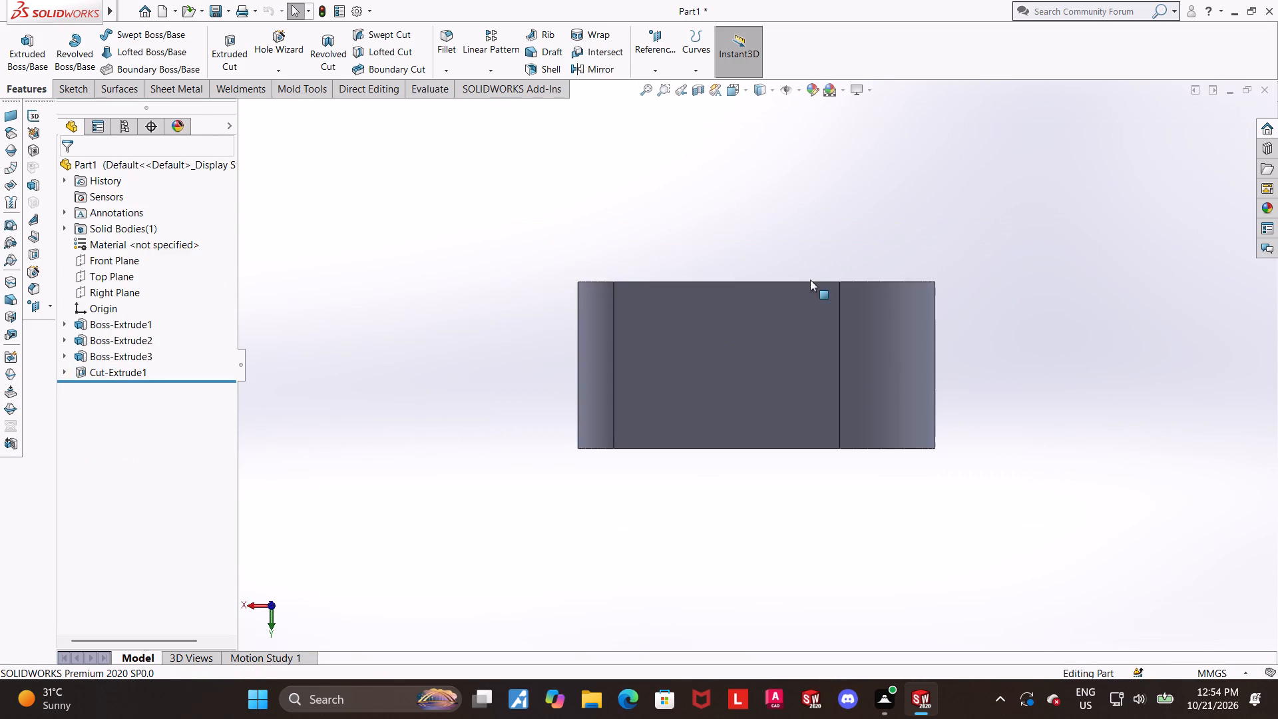
{"action": "middle_click_drag", "start_coordinate": [805, 277], "coordinate": [616, 676]}
{"action": "middle_click_drag", "start_coordinate": [961, 258], "coordinate": [879, 505]}
{"action": "middle_click_drag", "start_coordinate": [1062, 279], "coordinate": [1040, 425]}
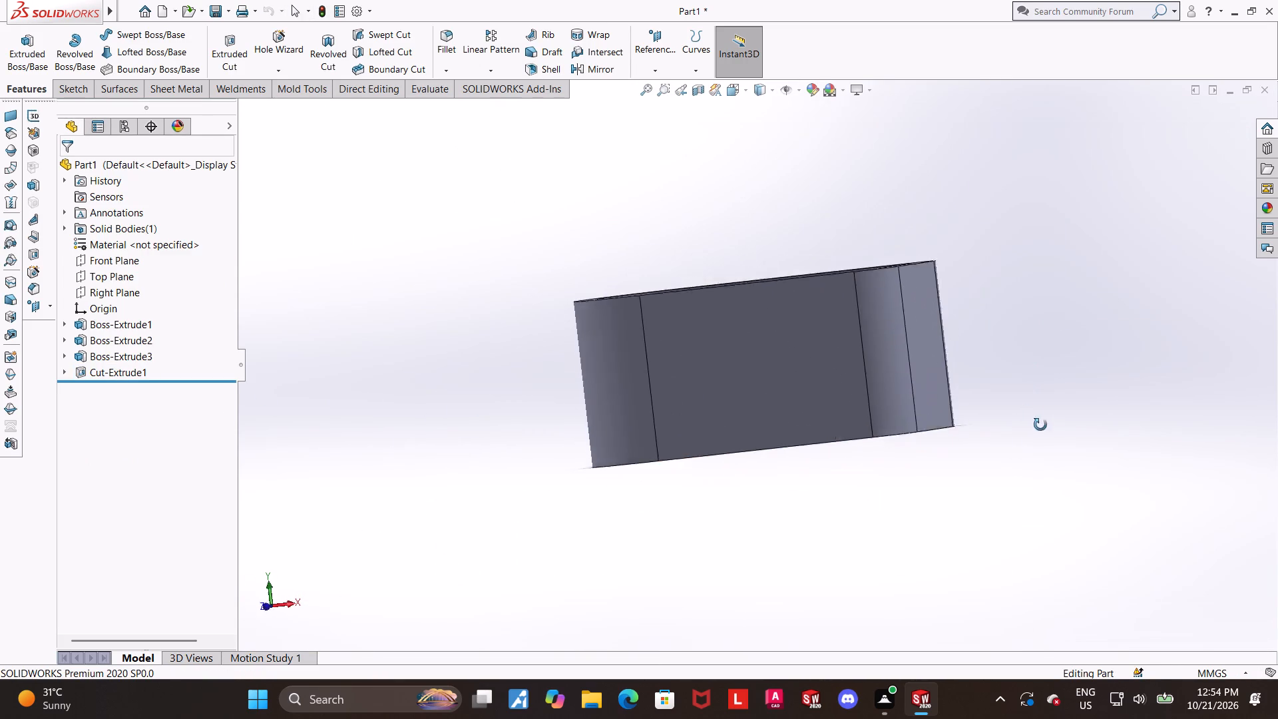
{"action": "middle_click_drag", "start_coordinate": [1040, 425], "coordinate": [1048, 412]}
{"action": "left_click", "coordinate": [739, 87]}
{"action": "left_click", "coordinate": [529, 370]}
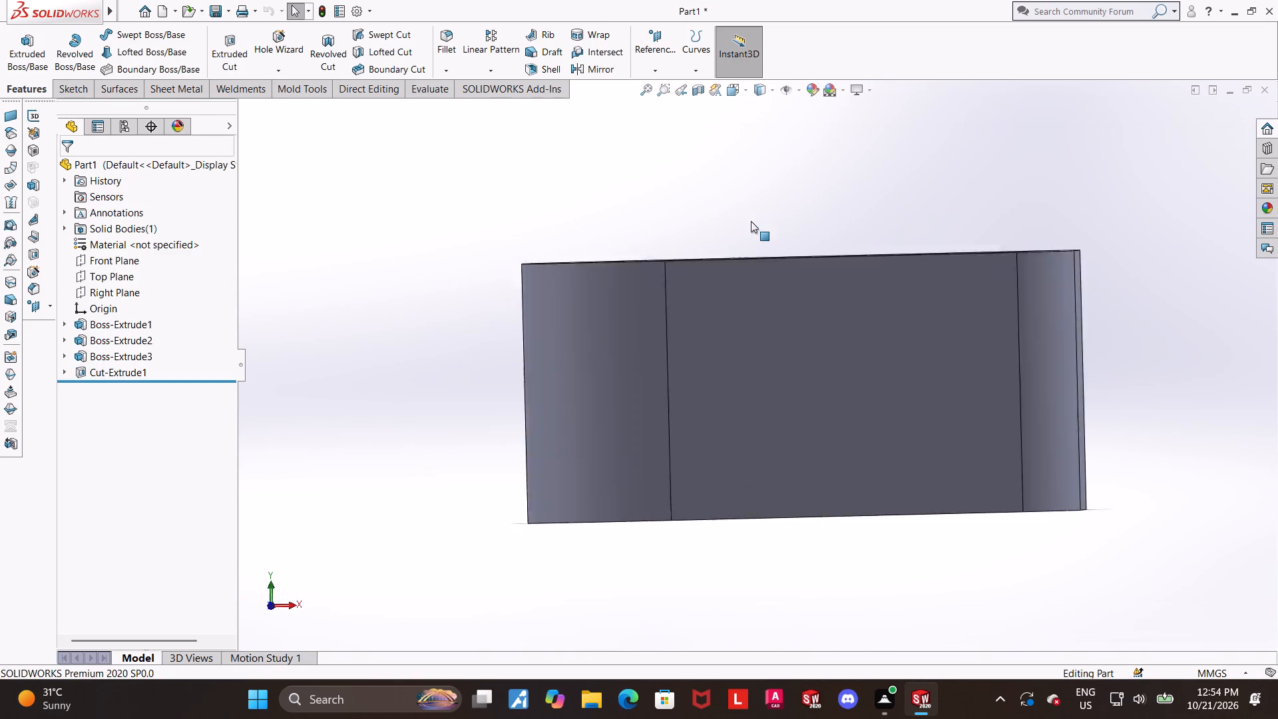
{"action": "left_click", "coordinate": [763, 90]}
{"action": "left_click", "coordinate": [762, 158]}
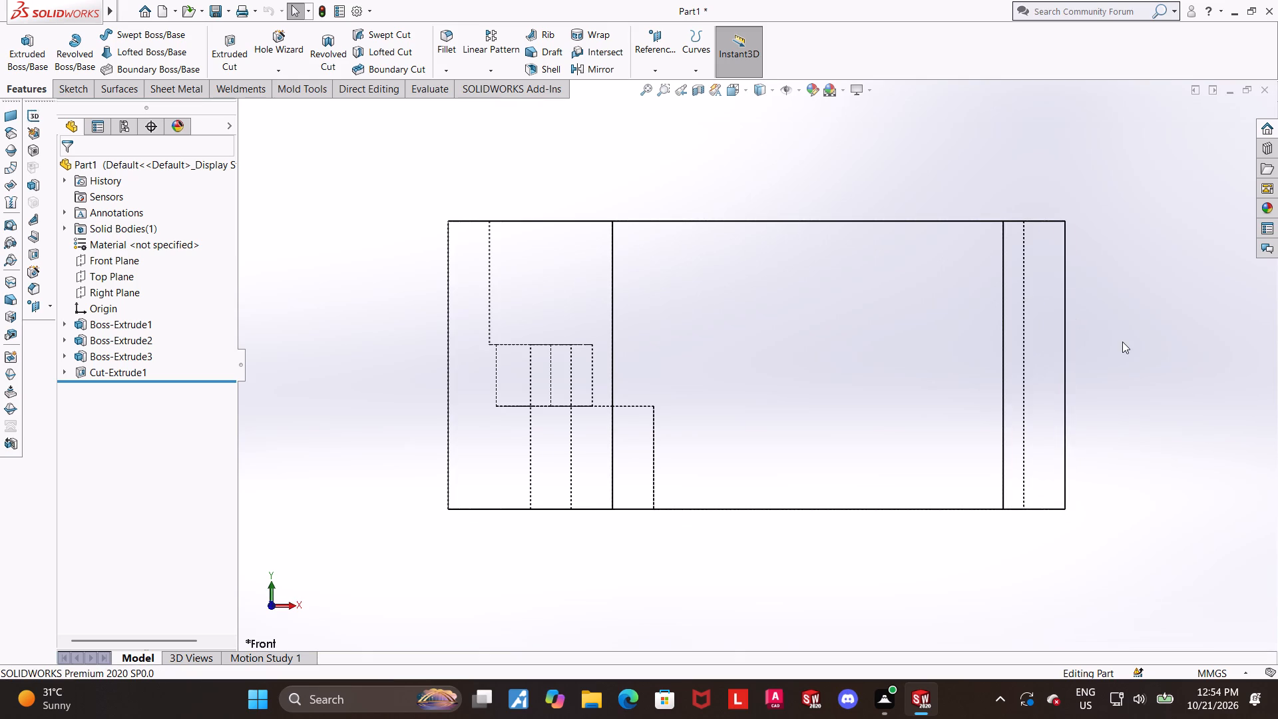
{"action": "left_click", "coordinate": [1124, 346]}
{"action": "scroll", "coordinate": [1129, 365], "scroll_direction": "up", "scroll_amount": 1}
{"action": "scroll", "coordinate": [987, 367], "scroll_direction": "down", "scroll_amount": 1}
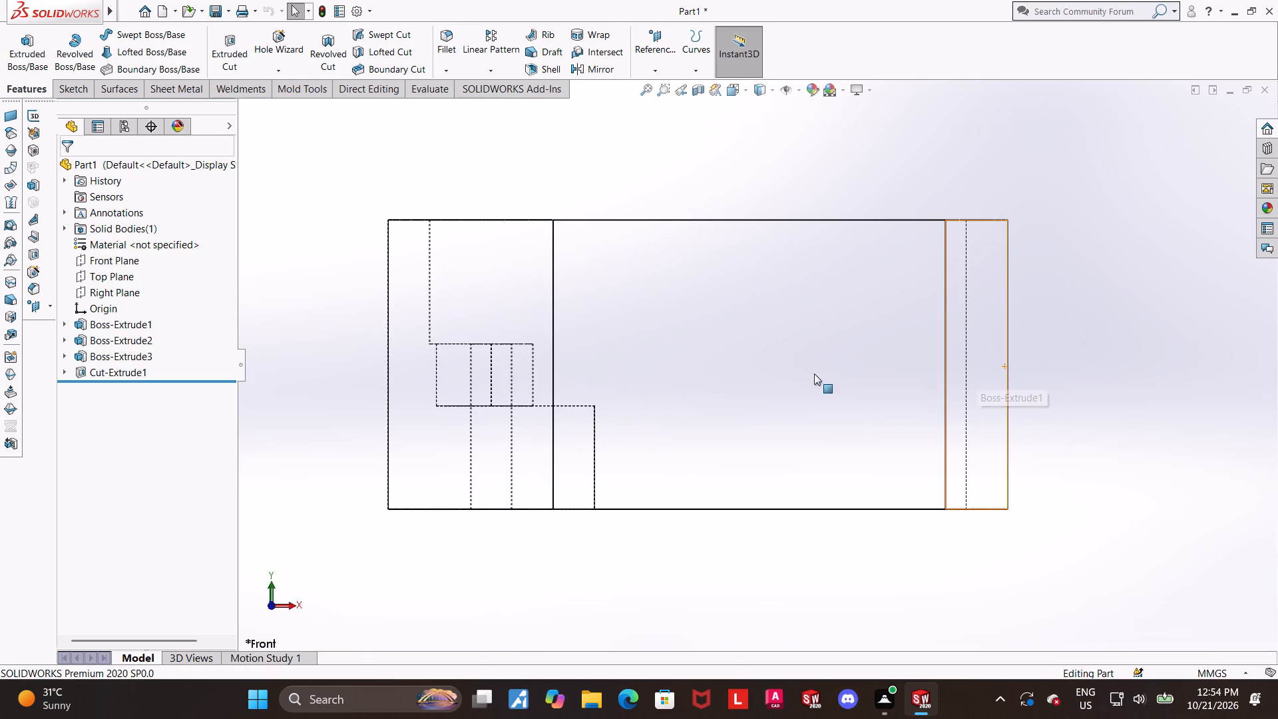
{"action": "scroll", "coordinate": [645, 383], "scroll_direction": "up", "scroll_amount": 1}
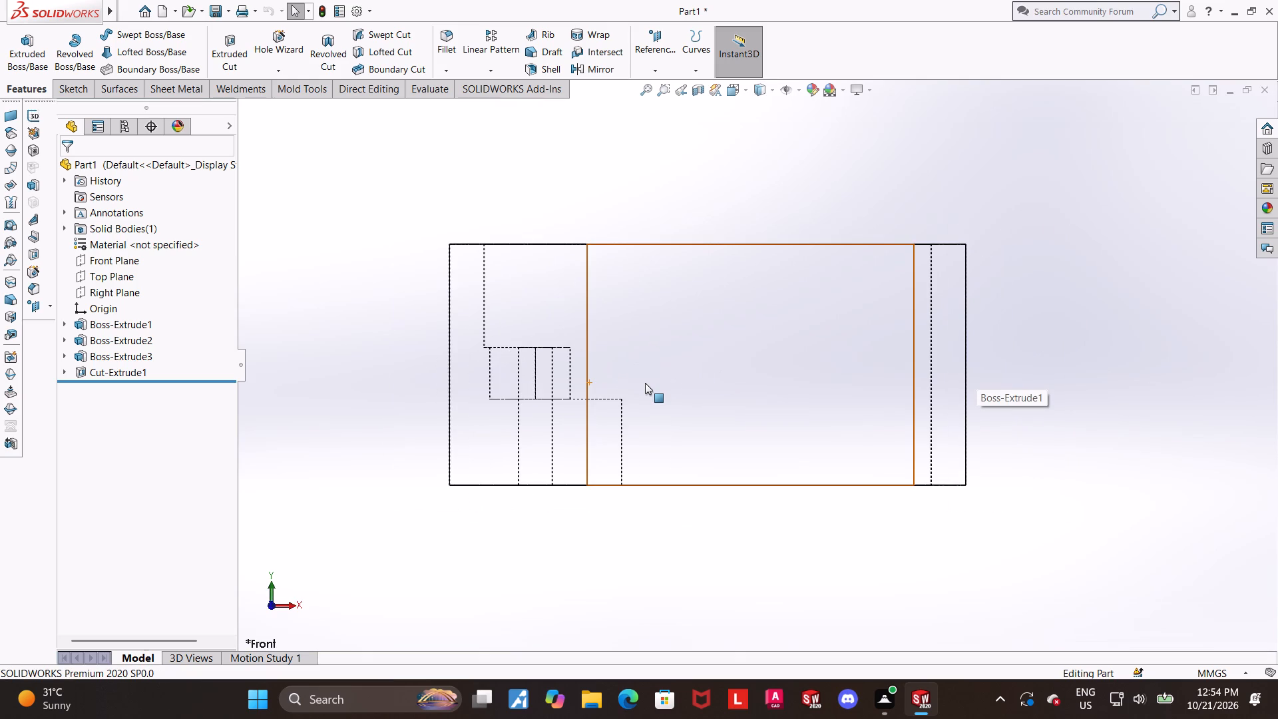
{"action": "scroll", "coordinate": [645, 383], "scroll_direction": "down", "scroll_amount": 1}
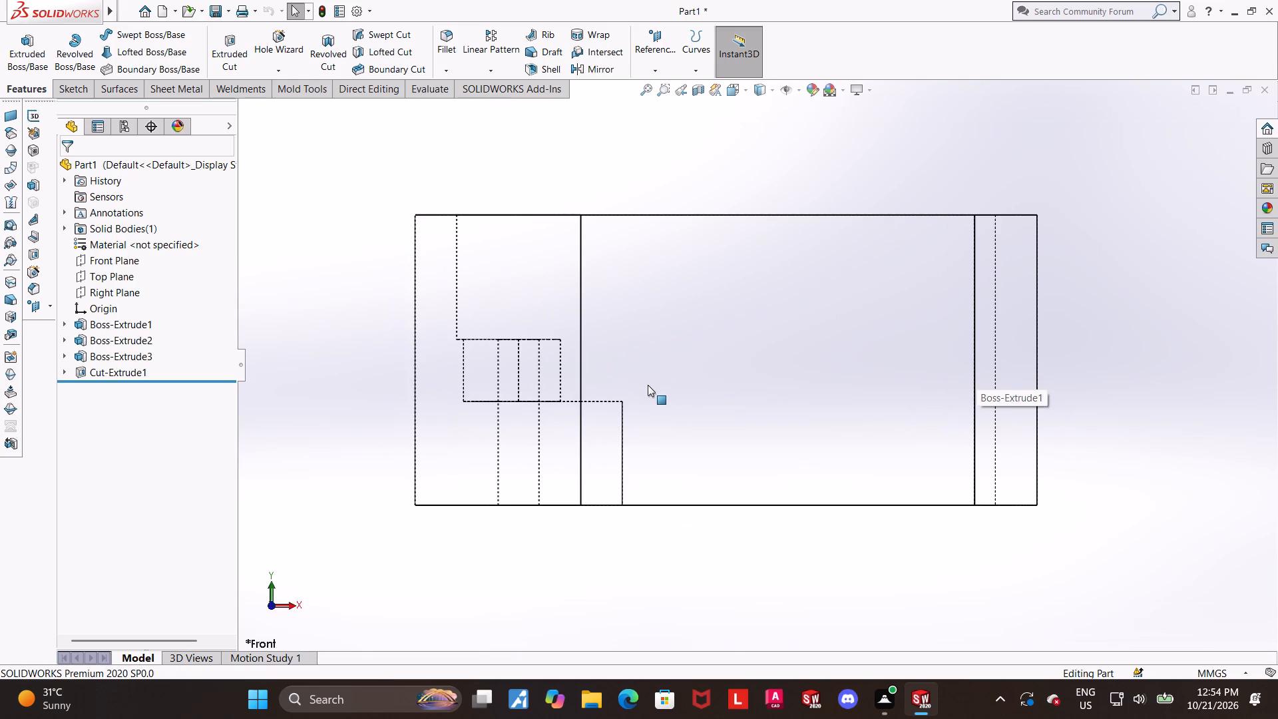
{"action": "scroll", "coordinate": [582, 375], "scroll_direction": "down", "scroll_amount": 1}
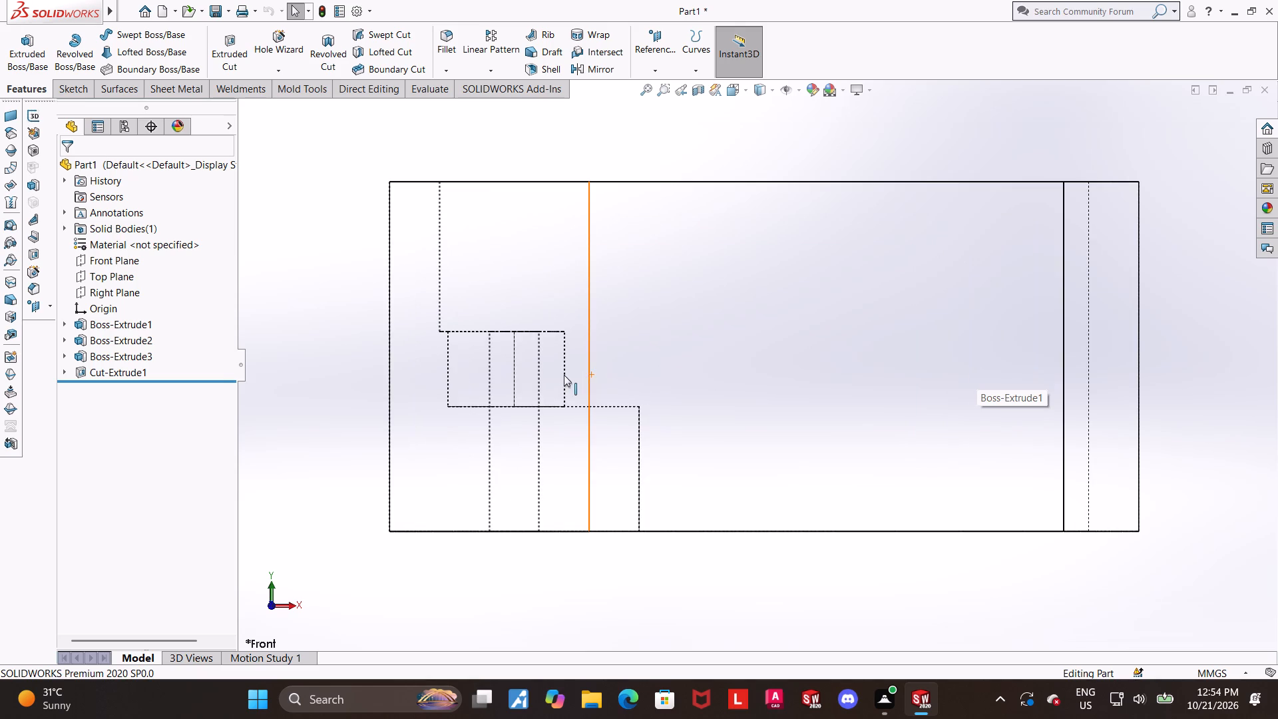
{"action": "scroll", "coordinate": [682, 371], "scroll_direction": "up", "scroll_amount": 1}
{"action": "scroll", "coordinate": [694, 350], "scroll_direction": "down", "scroll_amount": 1}
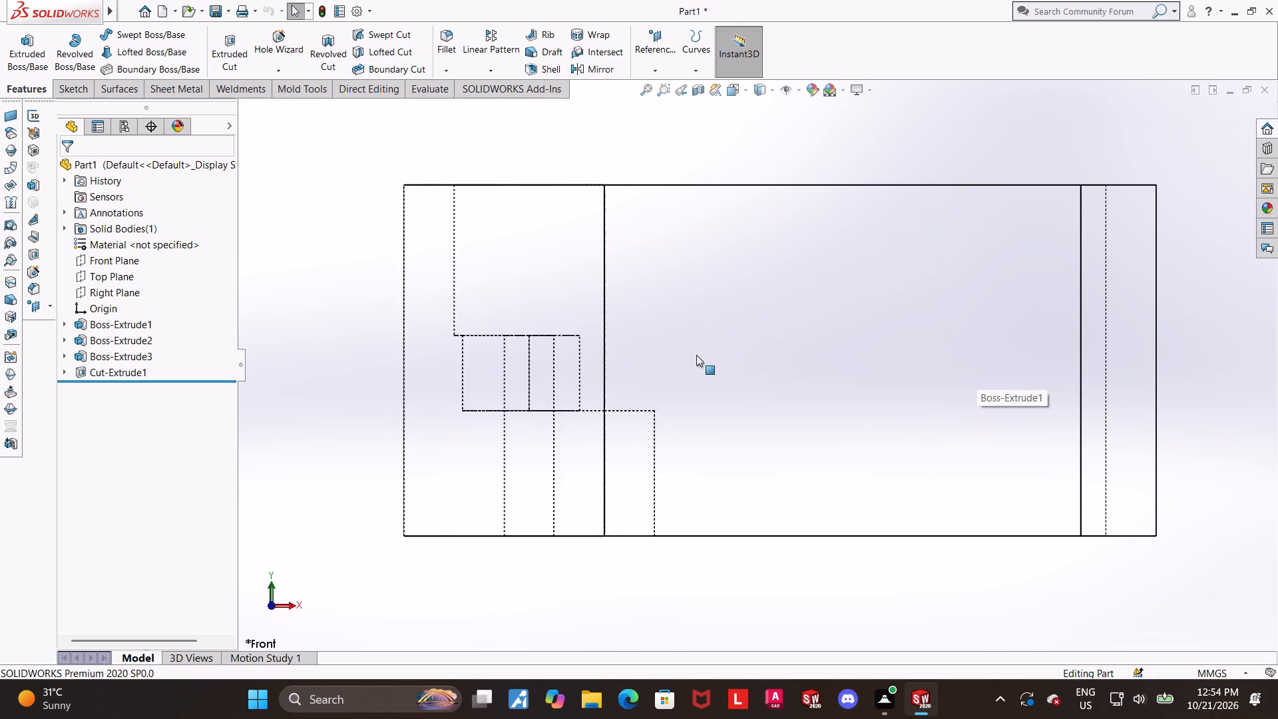
Orbit to the part's underside and return it to shaded display with edges to inspect the hole opening.
{"action": "middle_click_drag", "start_coordinate": [710, 384], "coordinate": [706, 220]}
{"action": "scroll", "coordinate": [718, 286], "scroll_direction": "up", "scroll_amount": 1}
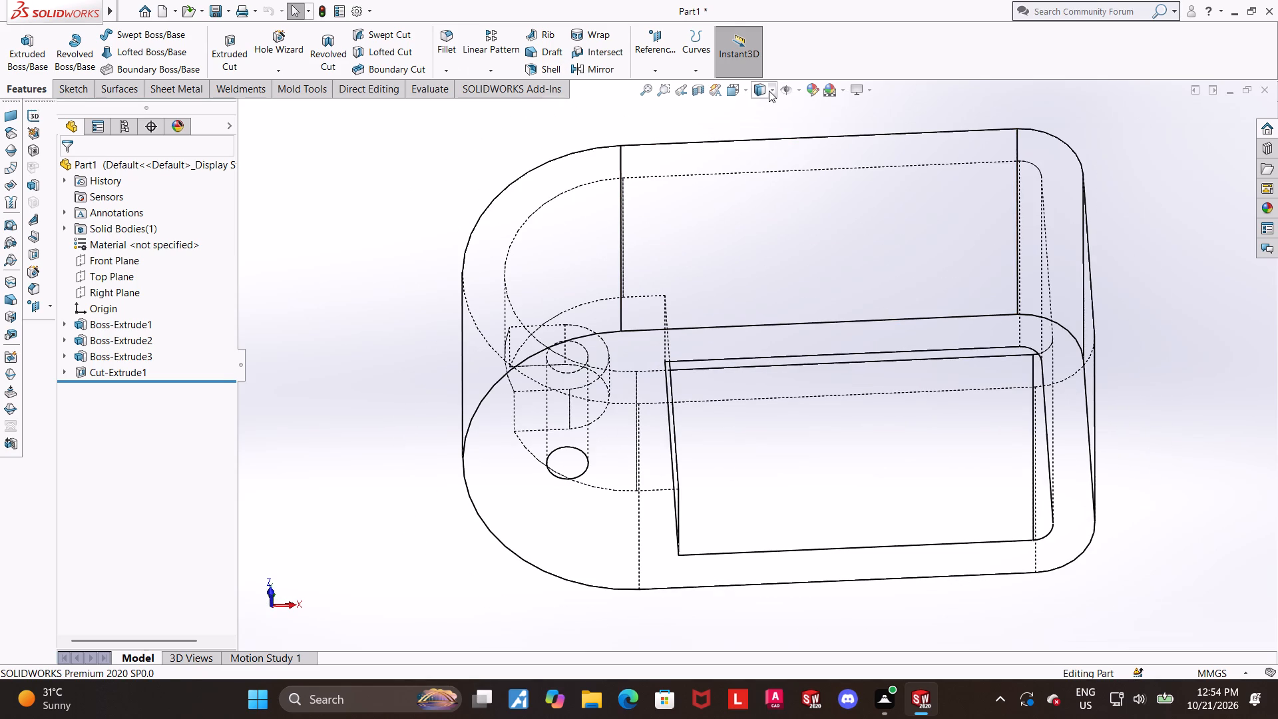
{"action": "left_click", "coordinate": [769, 91]}
{"action": "left_click", "coordinate": [764, 107]}
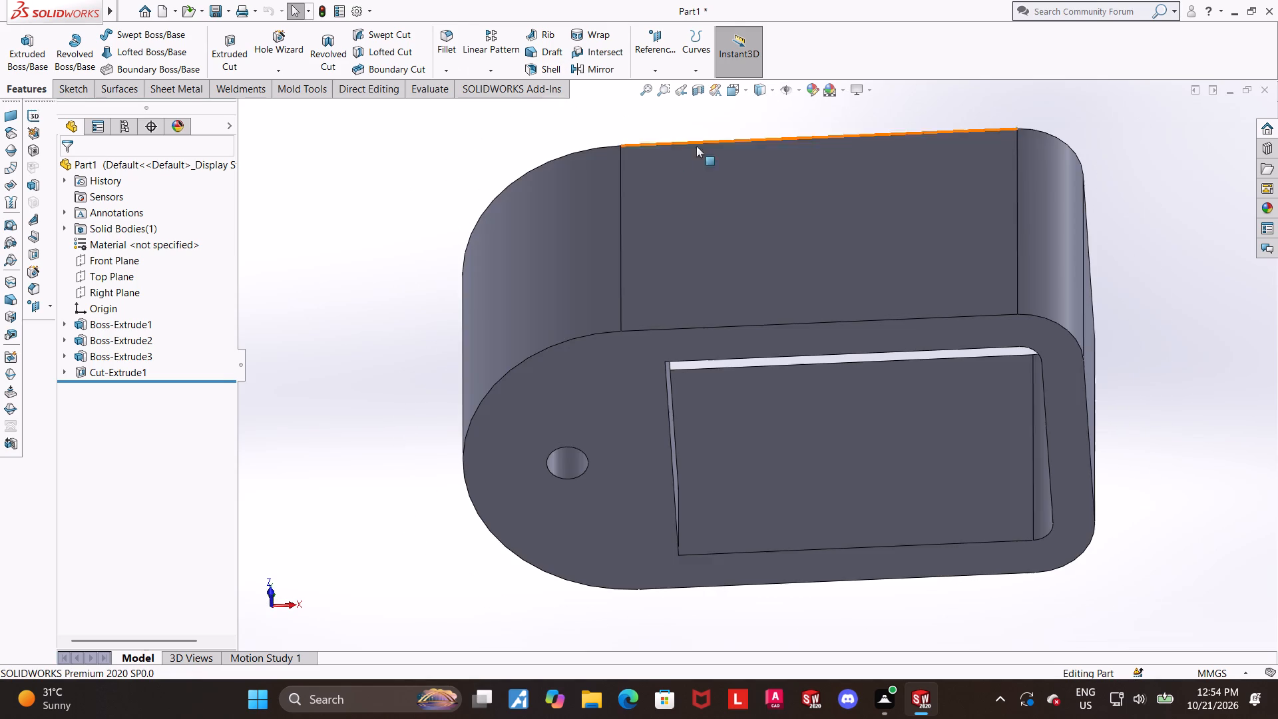
Measure the distance between the part's bottom face and the top face of the semicircular inner boss.
{"action": "left_click", "coordinate": [423, 90]}
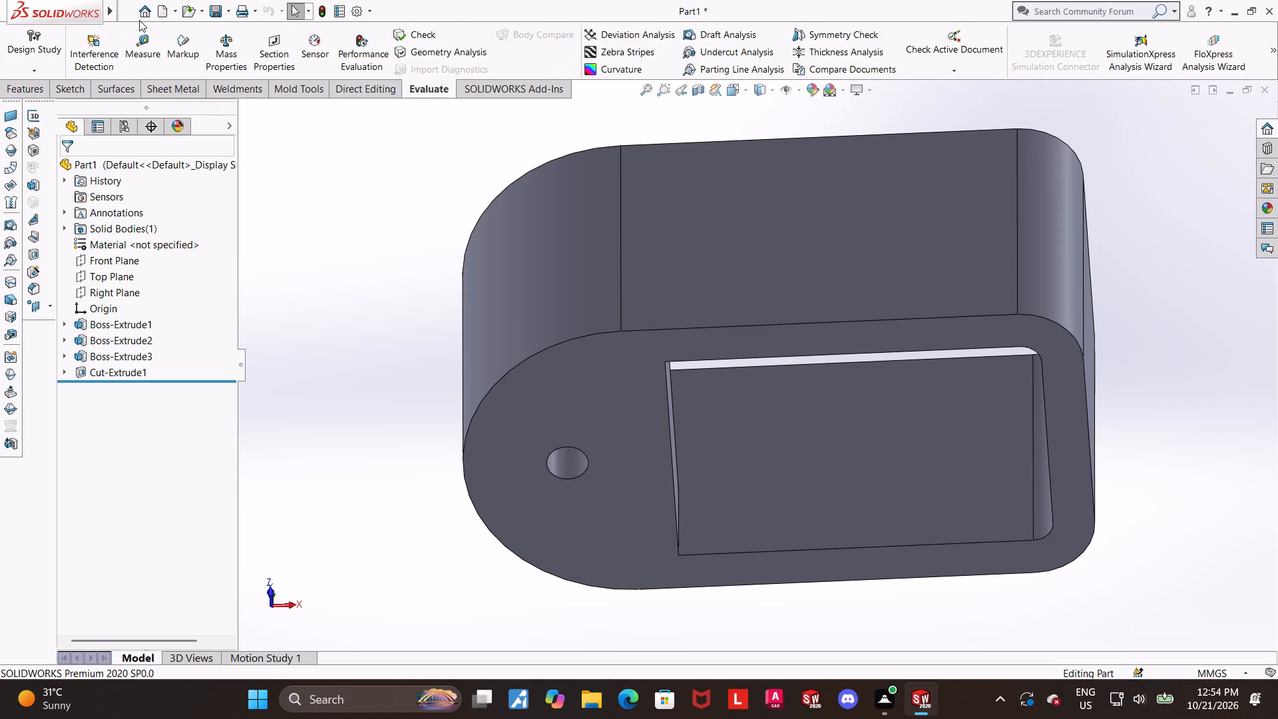
{"action": "left_click", "coordinate": [150, 56]}
{"action": "left_click", "coordinate": [625, 507]}
{"action": "middle_click_drag", "start_coordinate": [726, 313], "coordinate": [719, 641]}
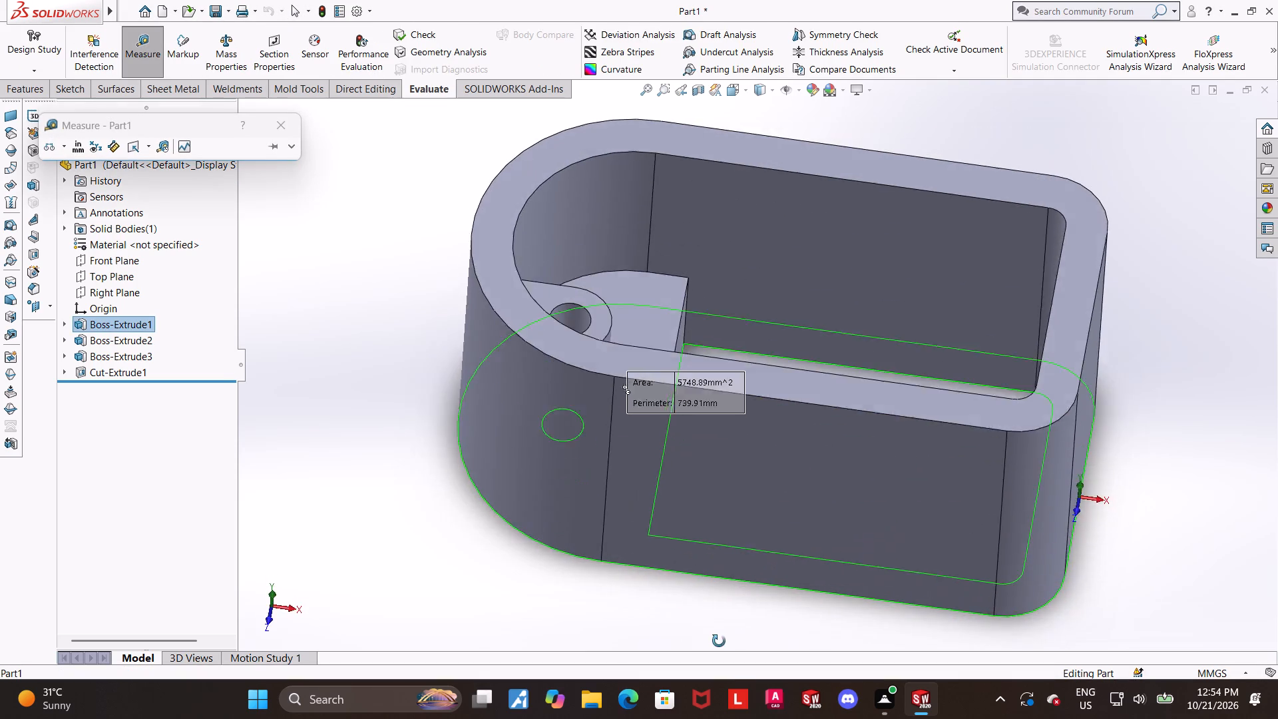
{"action": "middle_click_drag", "start_coordinate": [719, 641], "coordinate": [708, 698]}
{"action": "left_click", "coordinate": [655, 258]}
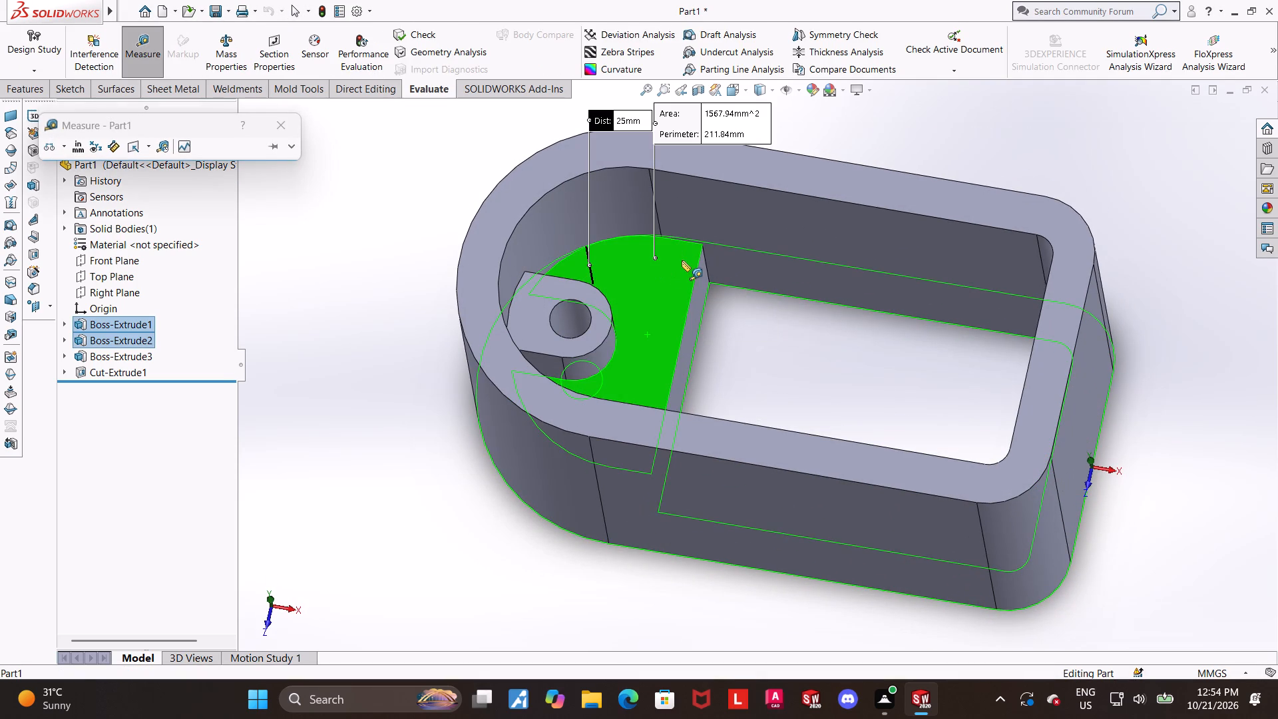
{"action": "scroll", "coordinate": [682, 277], "scroll_direction": "up", "scroll_amount": 1}
{"action": "key", "text": "Escape"}
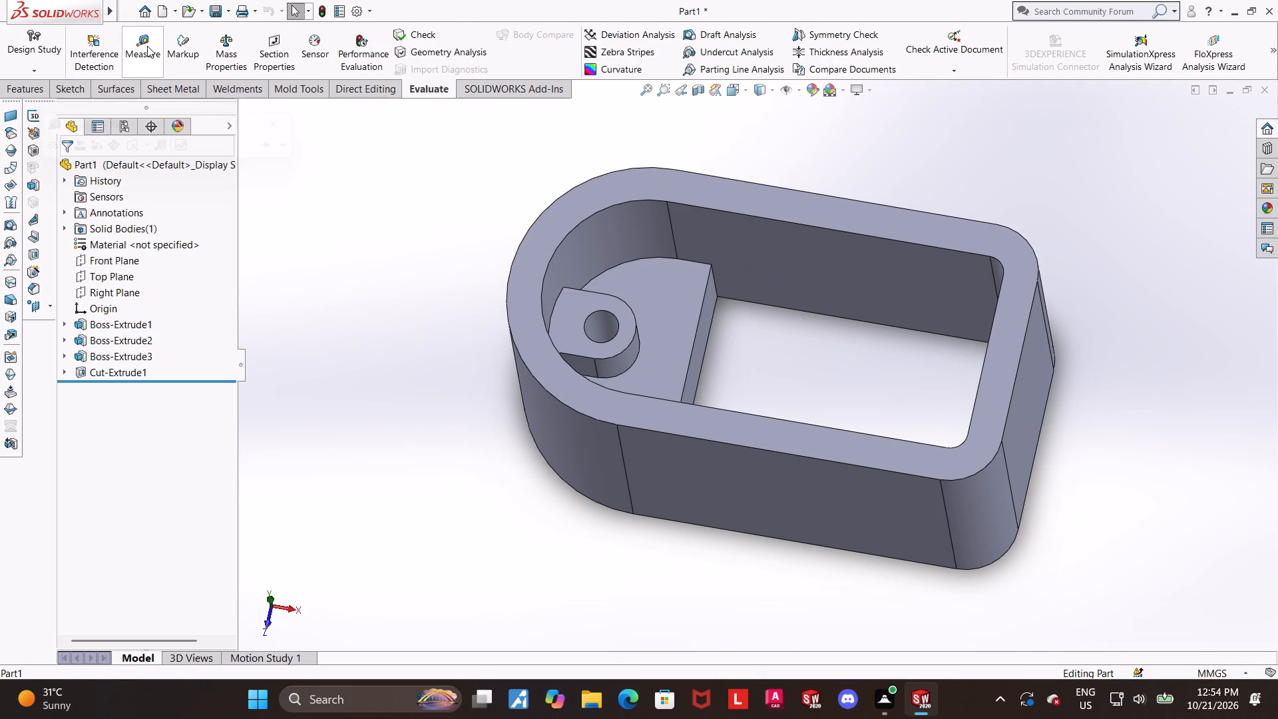
Measure the distance between the top faces of the semicircular inner boss and the rounded boss.
{"action": "left_click", "coordinate": [150, 37]}
{"action": "left_click", "coordinate": [648, 303]}
{"action": "left_click", "coordinate": [582, 308]}
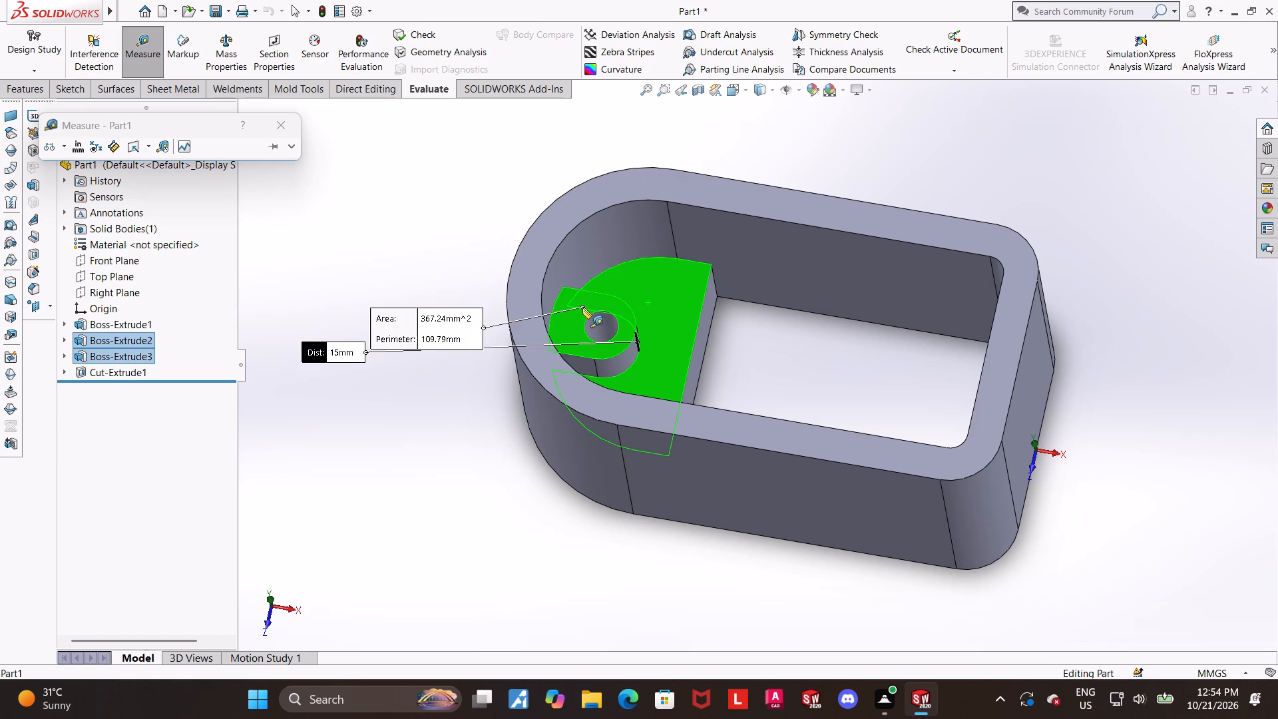
Close the measurement and inspect the whole part from the isometric view and around its outer side walls.
{"action": "key", "text": "Escape"}
{"action": "key", "text": "ctrl+7"}
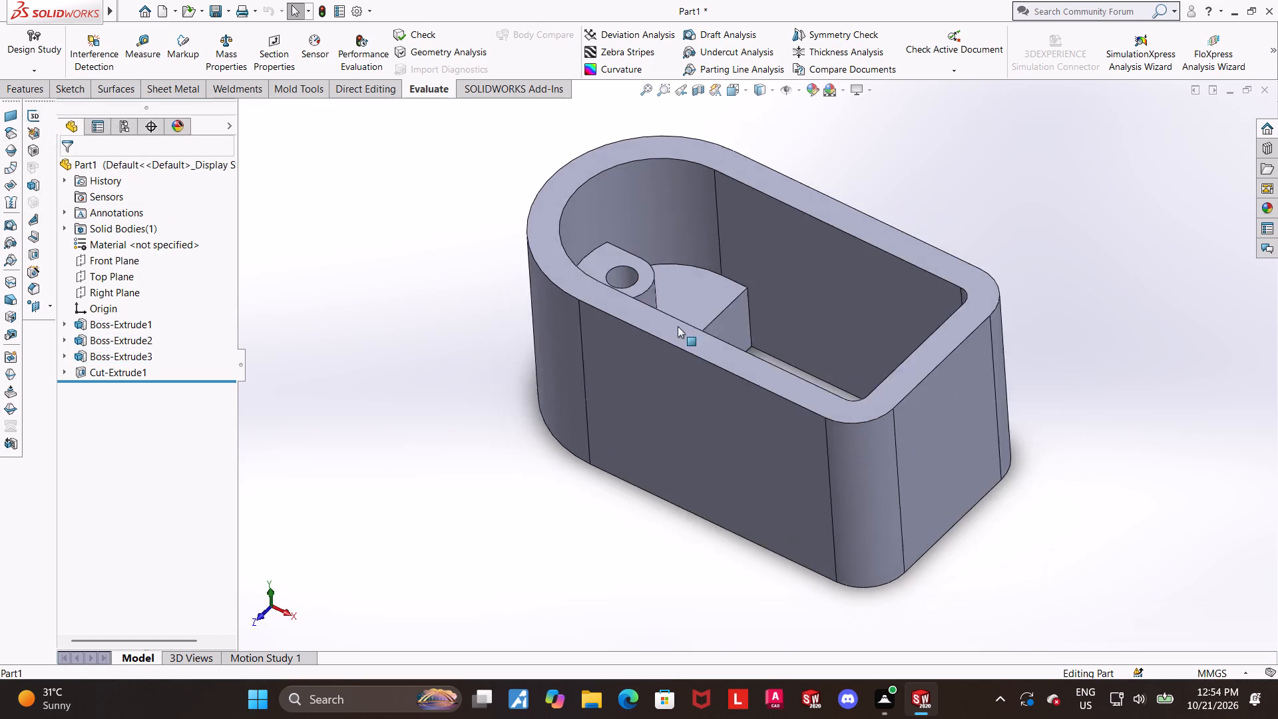
{"action": "scroll", "coordinate": [1277, 474], "scroll_direction": "up", "scroll_amount": 2}
{"action": "left_click", "coordinate": [1050, 464]}
{"action": "scroll", "coordinate": [941, 463], "scroll_direction": "up", "scroll_amount": 2}
{"action": "middle_click_drag", "start_coordinate": [957, 474], "coordinate": [964, 405]}
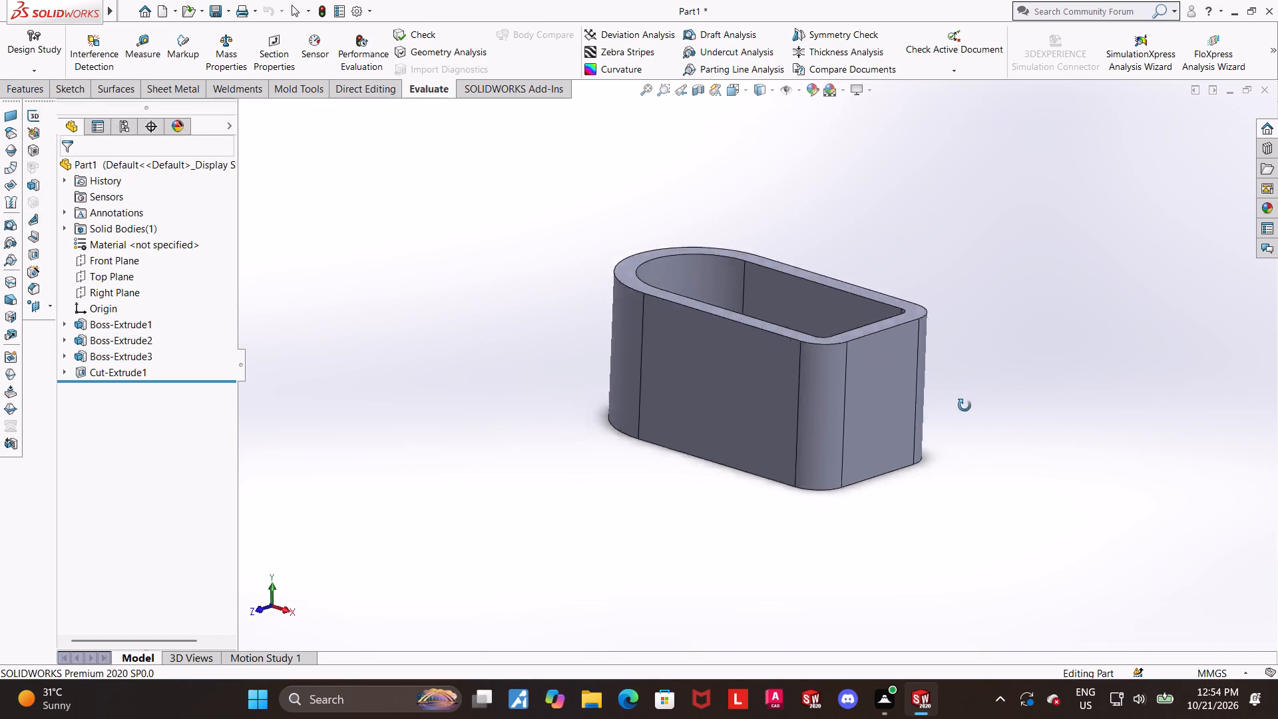
{"action": "middle_click_drag", "start_coordinate": [964, 405], "coordinate": [1027, 361]}
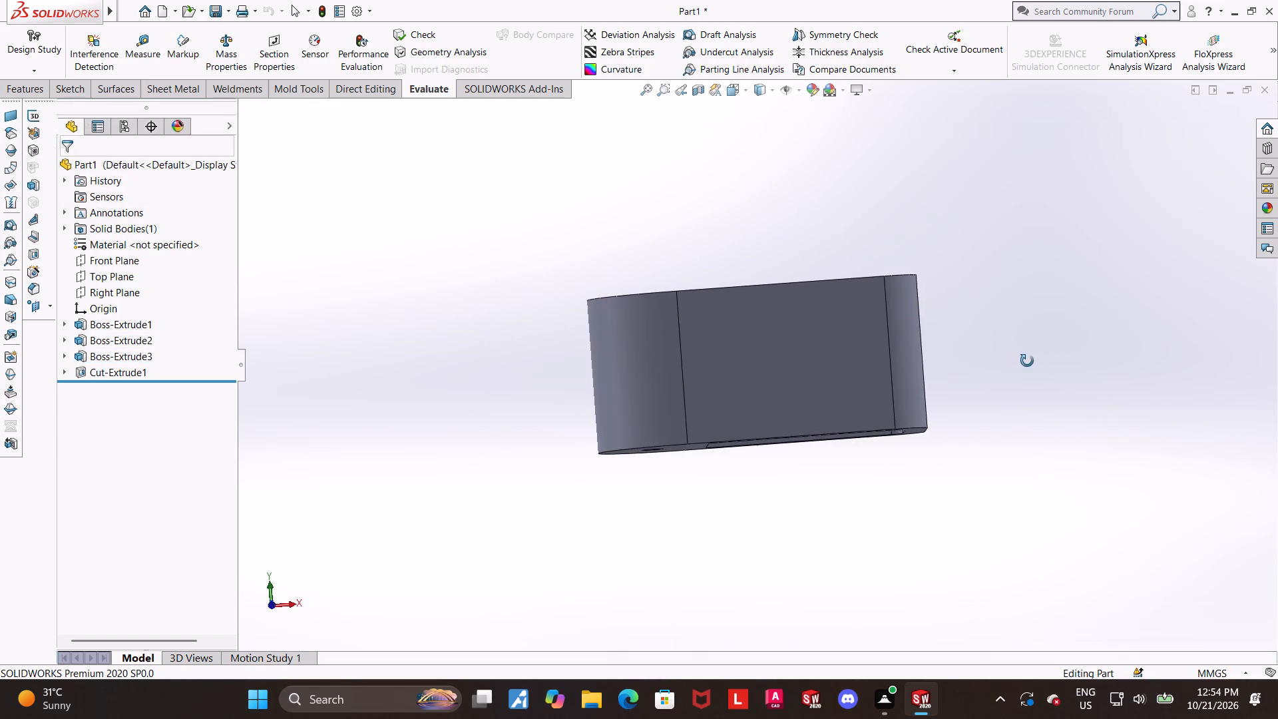
{"action": "middle_click_drag", "start_coordinate": [1027, 361], "coordinate": [988, 391]}
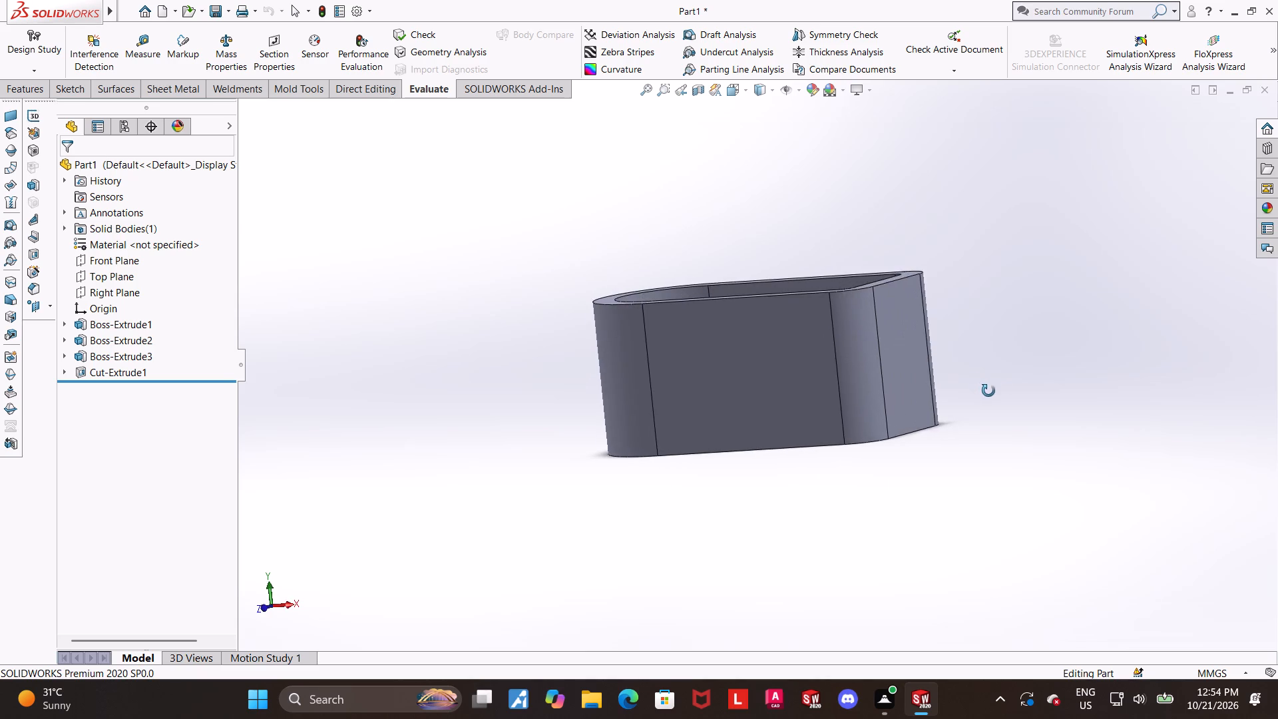
{"action": "middle_click_drag", "start_coordinate": [988, 391], "coordinate": [955, 400]}
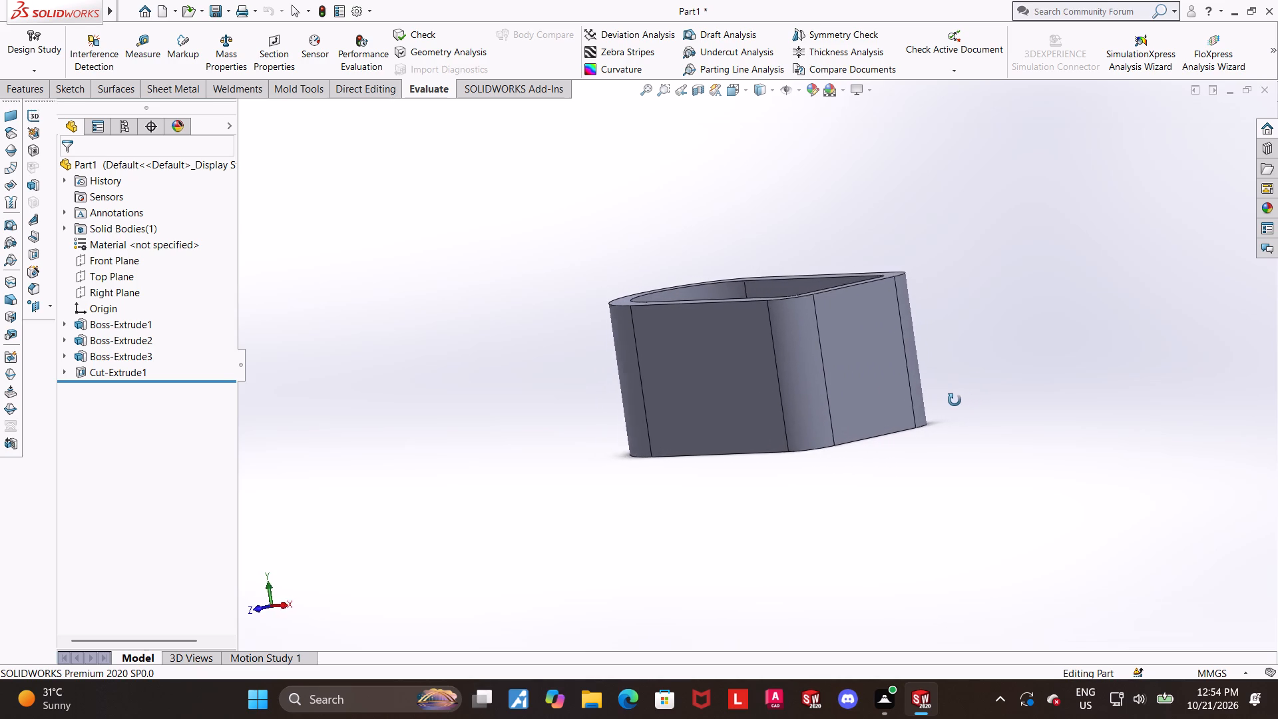
{"action": "middle_click_drag", "start_coordinate": [955, 400], "coordinate": [956, 398]}
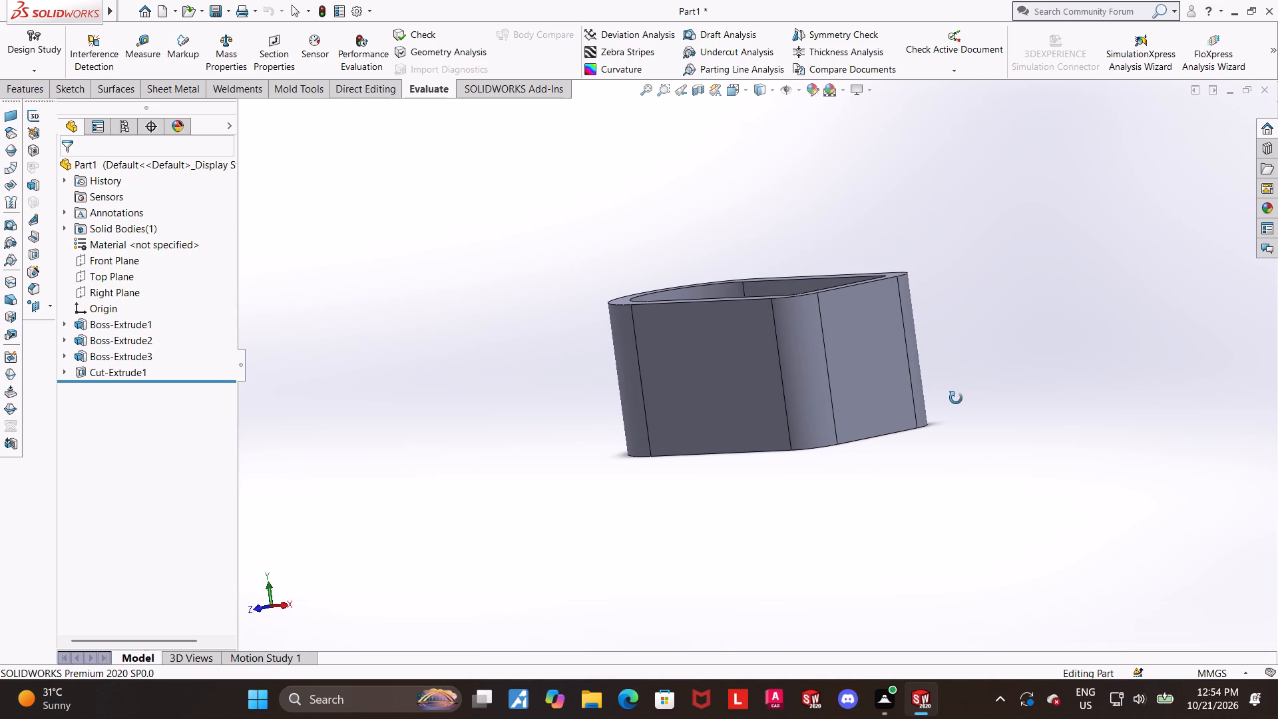
{"action": "middle_click_drag", "start_coordinate": [956, 398], "coordinate": [961, 391]}
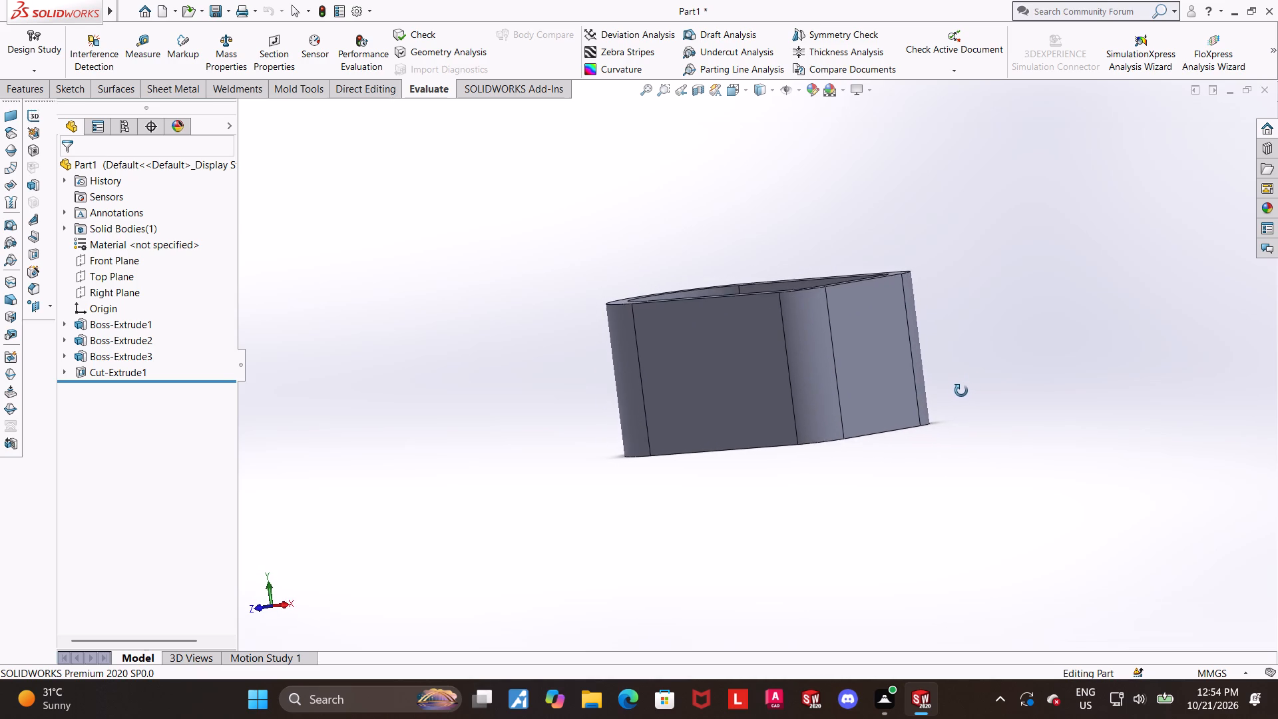
{"action": "middle_click_drag", "start_coordinate": [961, 391], "coordinate": [955, 388]}
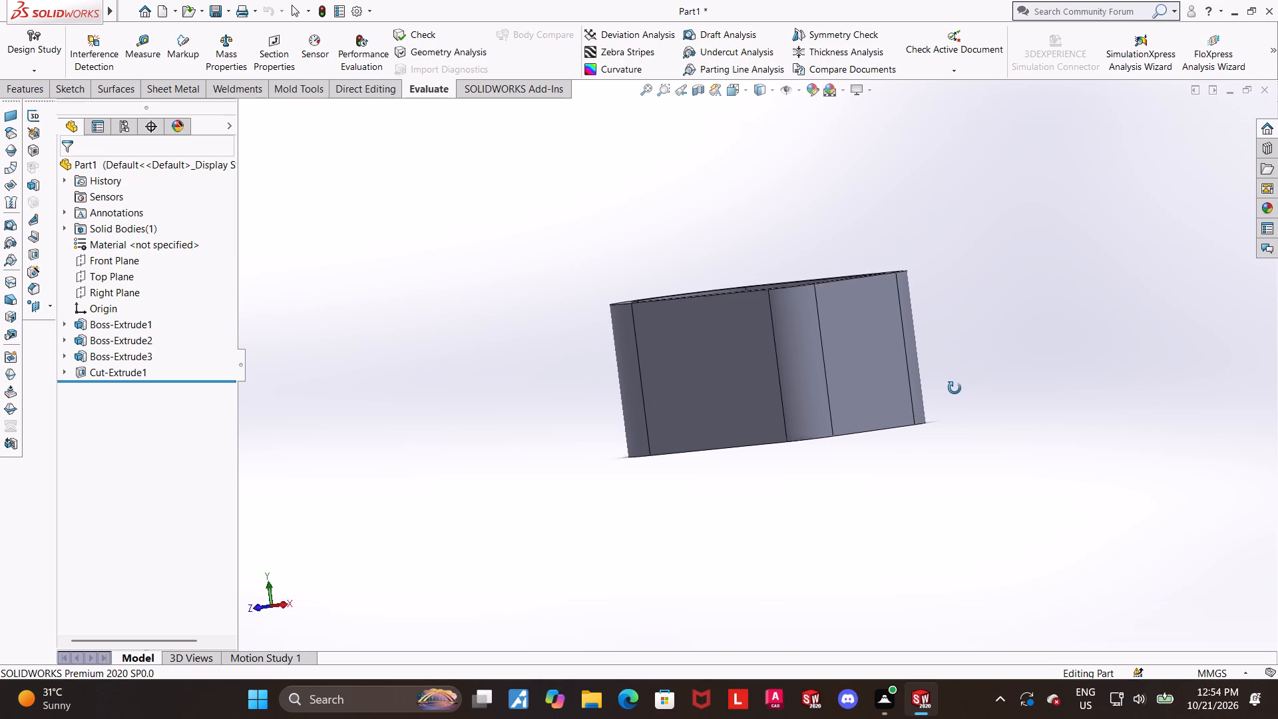
{"action": "middle_click_drag", "start_coordinate": [955, 388], "coordinate": [965, 385]}
{"action": "scroll", "coordinate": [987, 374], "scroll_direction": "up", "scroll_amount": 1}
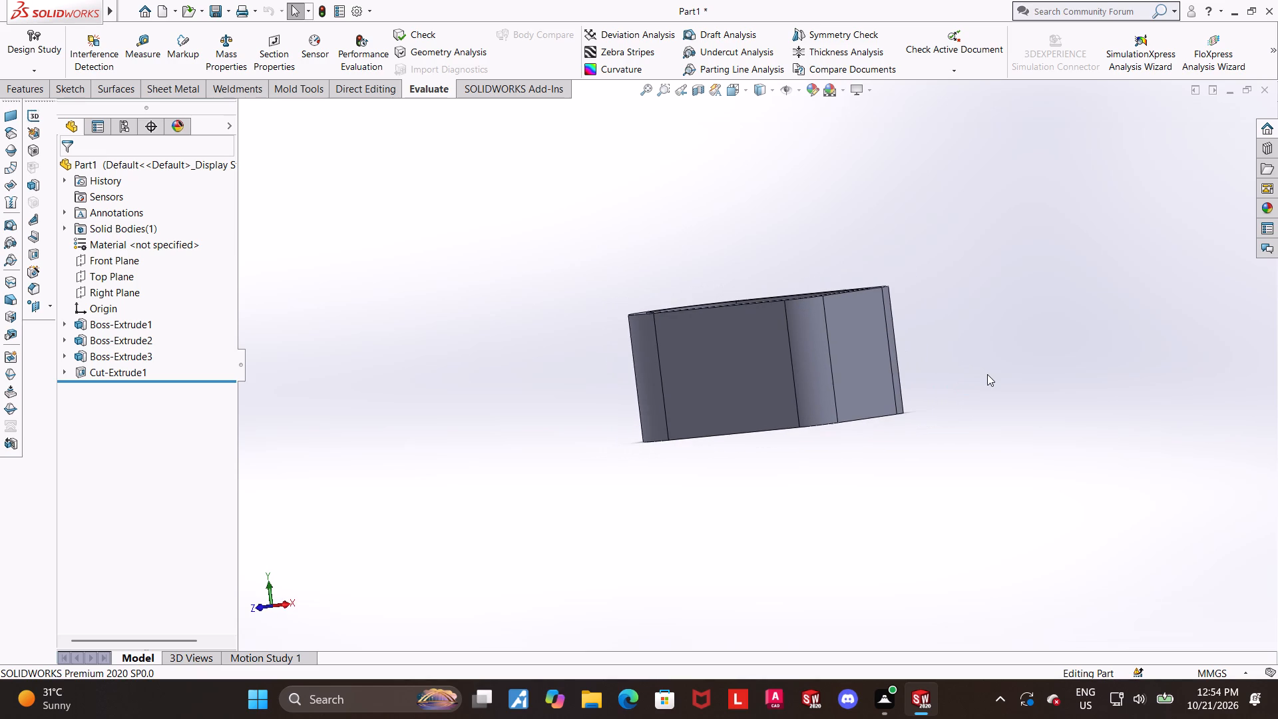
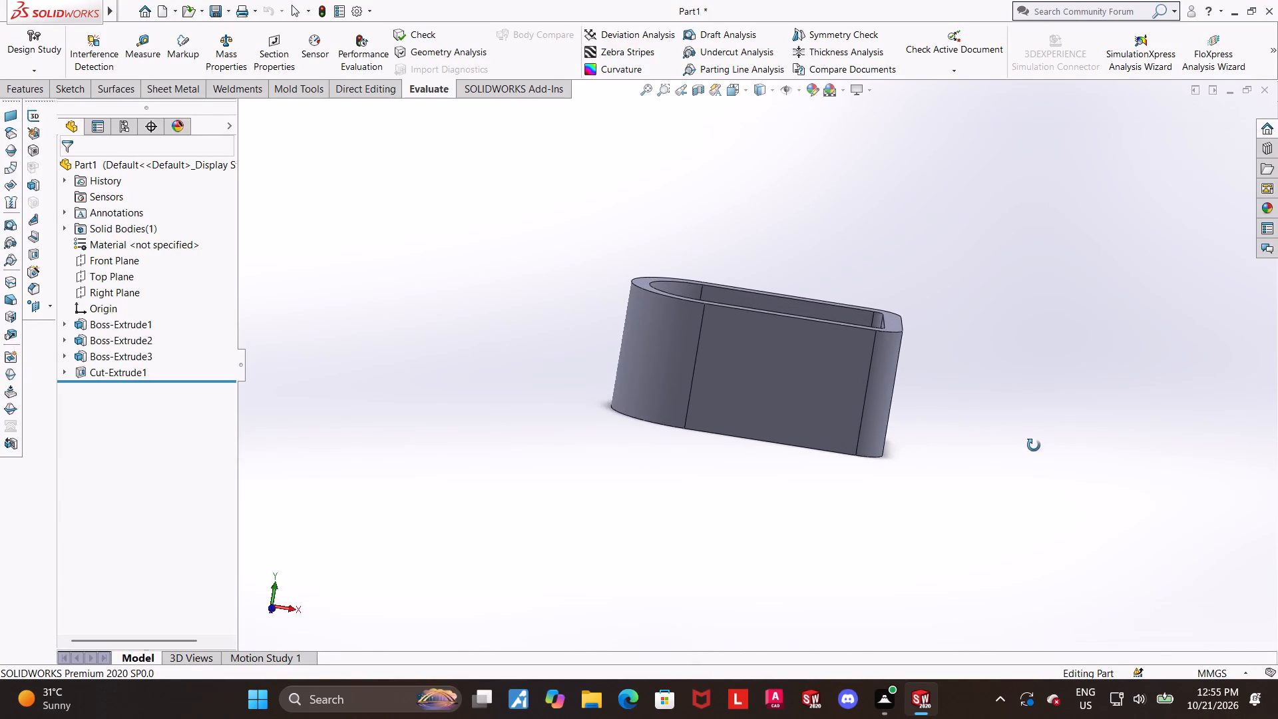
Start a new sketch on the Front Plane beside the part's rounded-rectangular end.
{"action": "middle_click_drag", "start_coordinate": [1015, 383], "coordinate": [1020, 422]}
{"action": "scroll", "coordinate": [1074, 378], "scroll_direction": "down", "scroll_amount": 2}
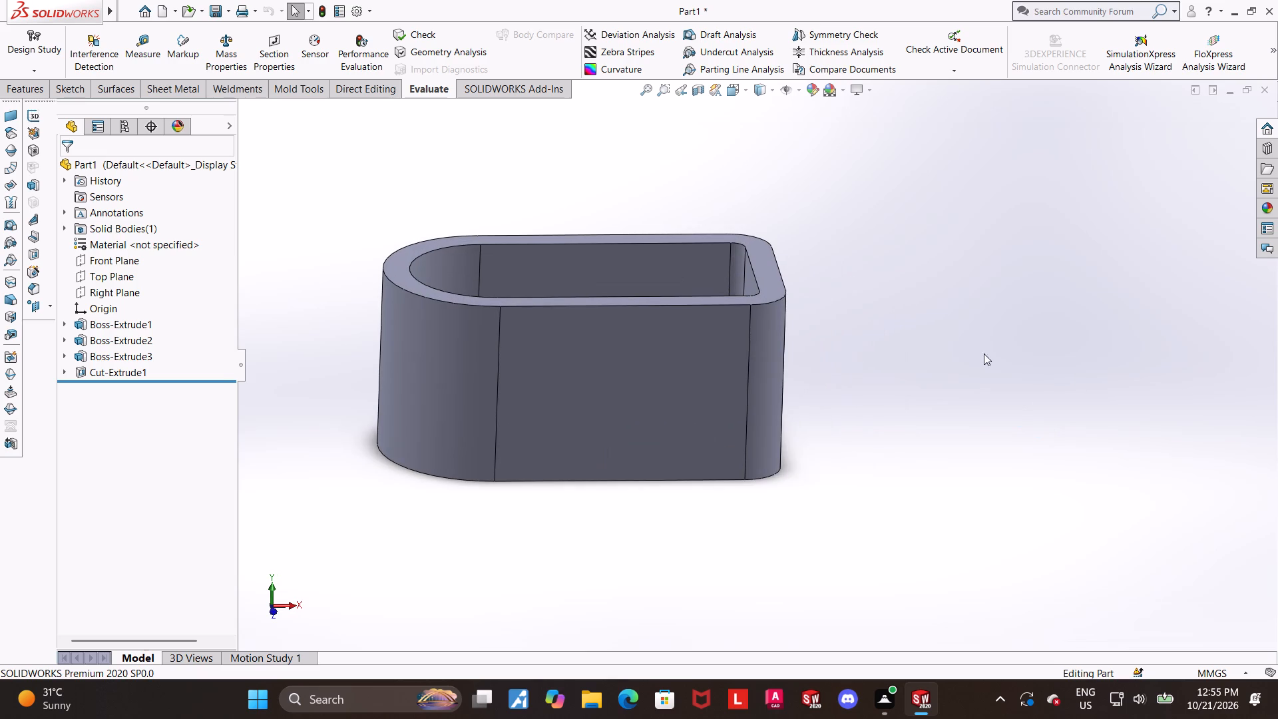
{"action": "left_click", "coordinate": [134, 265]}
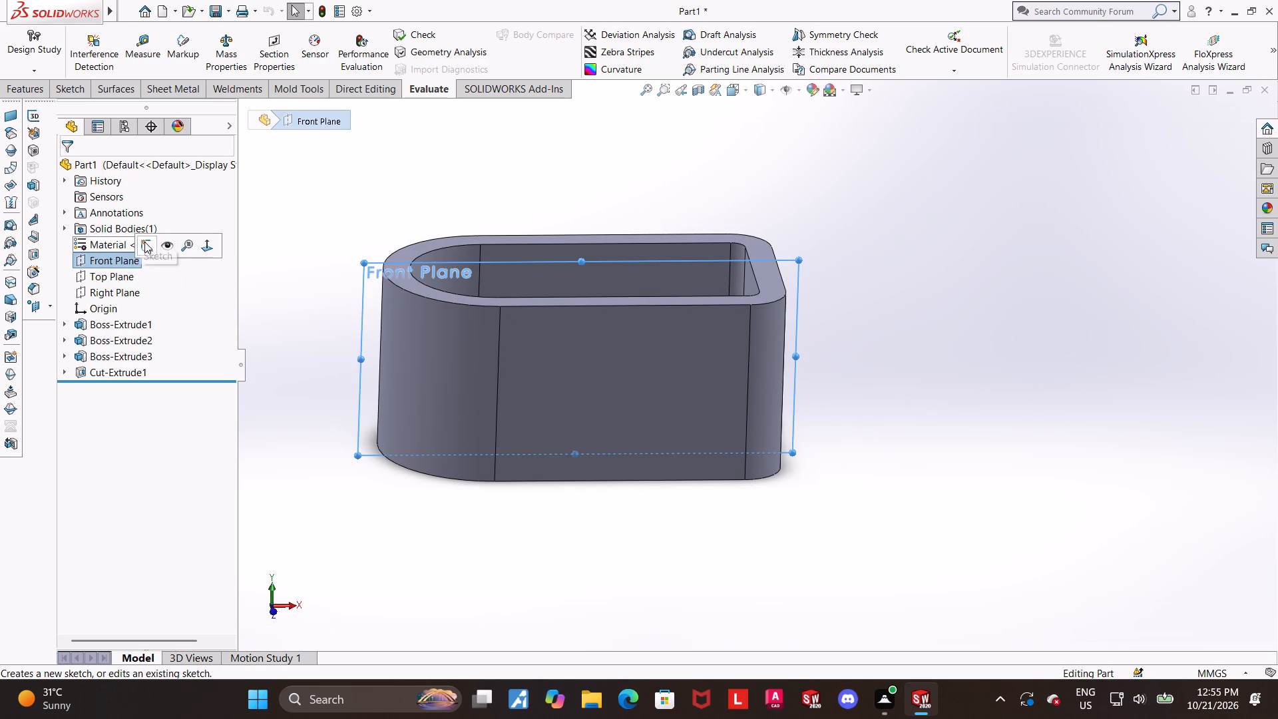
{"action": "left_click", "coordinate": [144, 242]}
{"action": "left_click", "coordinate": [95, 387]}
{"action": "left_click", "coordinate": [130, 373]}
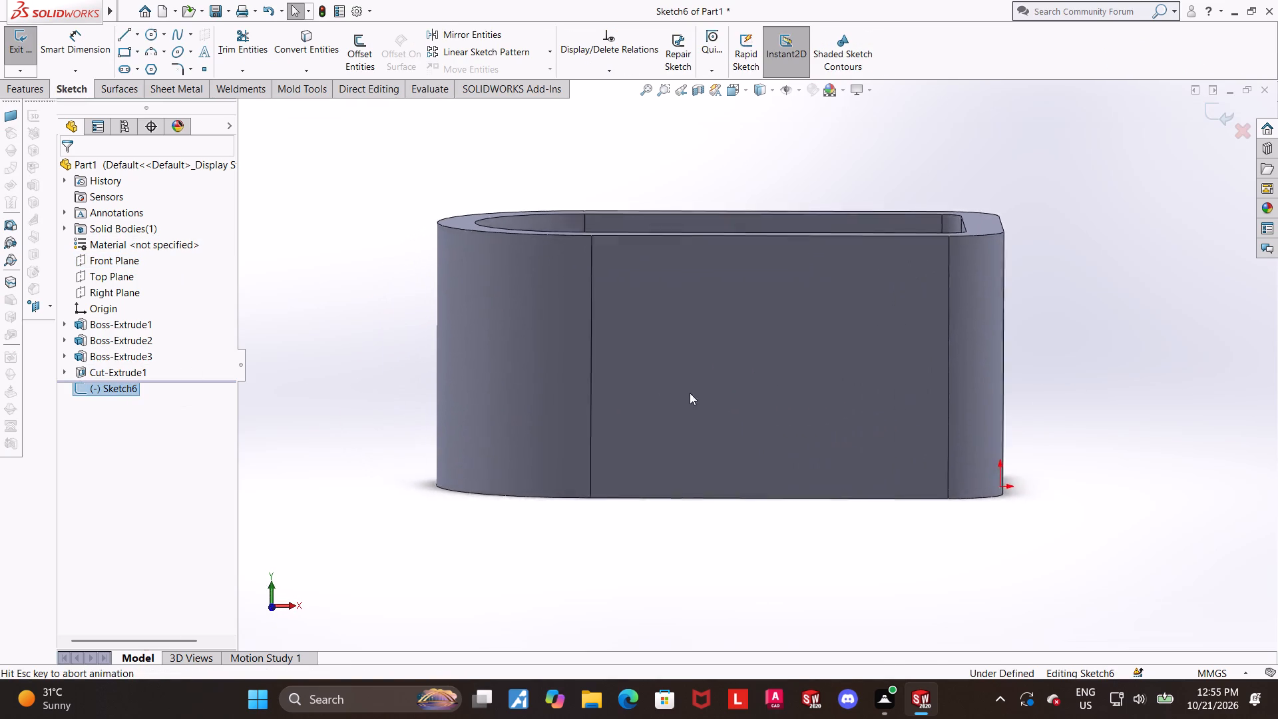
{"action": "scroll", "coordinate": [877, 410], "scroll_direction": "up", "scroll_amount": 6}
{"action": "scroll", "coordinate": [1085, 369], "scroll_direction": "down", "scroll_amount": 2}
{"action": "left_click", "coordinate": [1030, 354]}
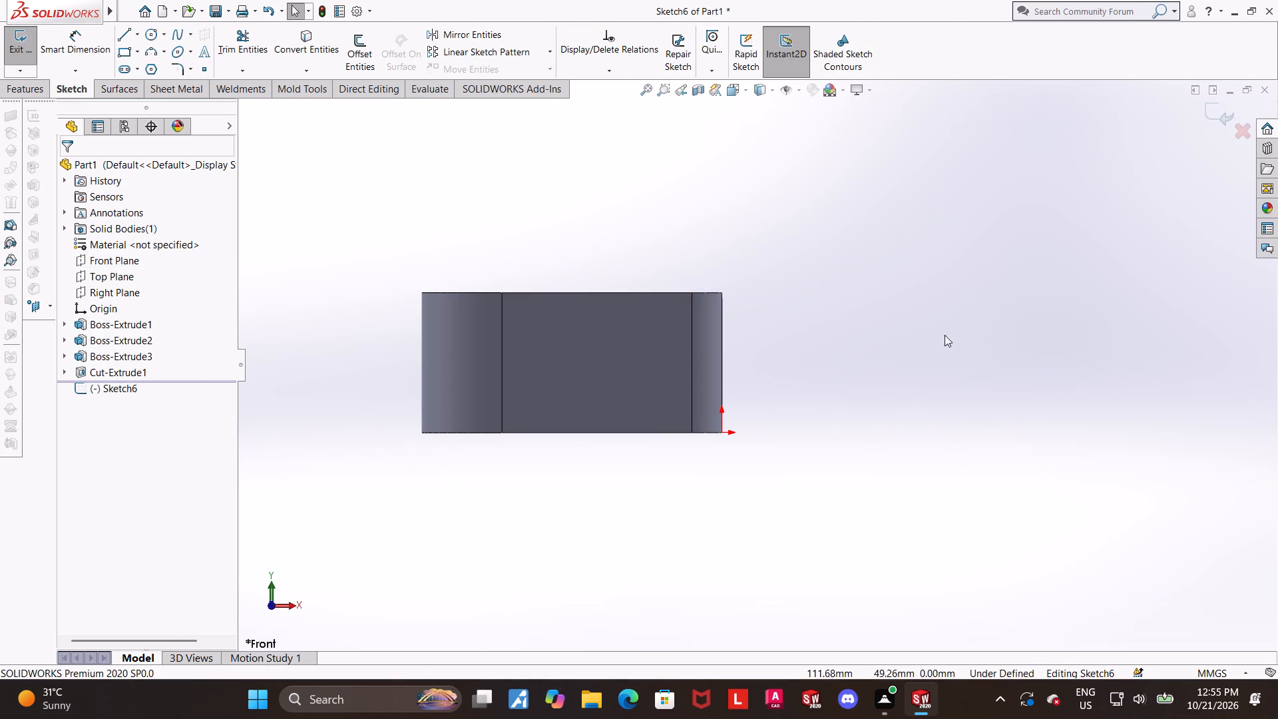
{"action": "scroll", "coordinate": [945, 337], "scroll_direction": "down", "scroll_amount": 2}
Sketch a line about 63 mm long, rising outward at about 23° from the part's upper outer corner.
{"action": "left_click", "coordinate": [117, 37]}
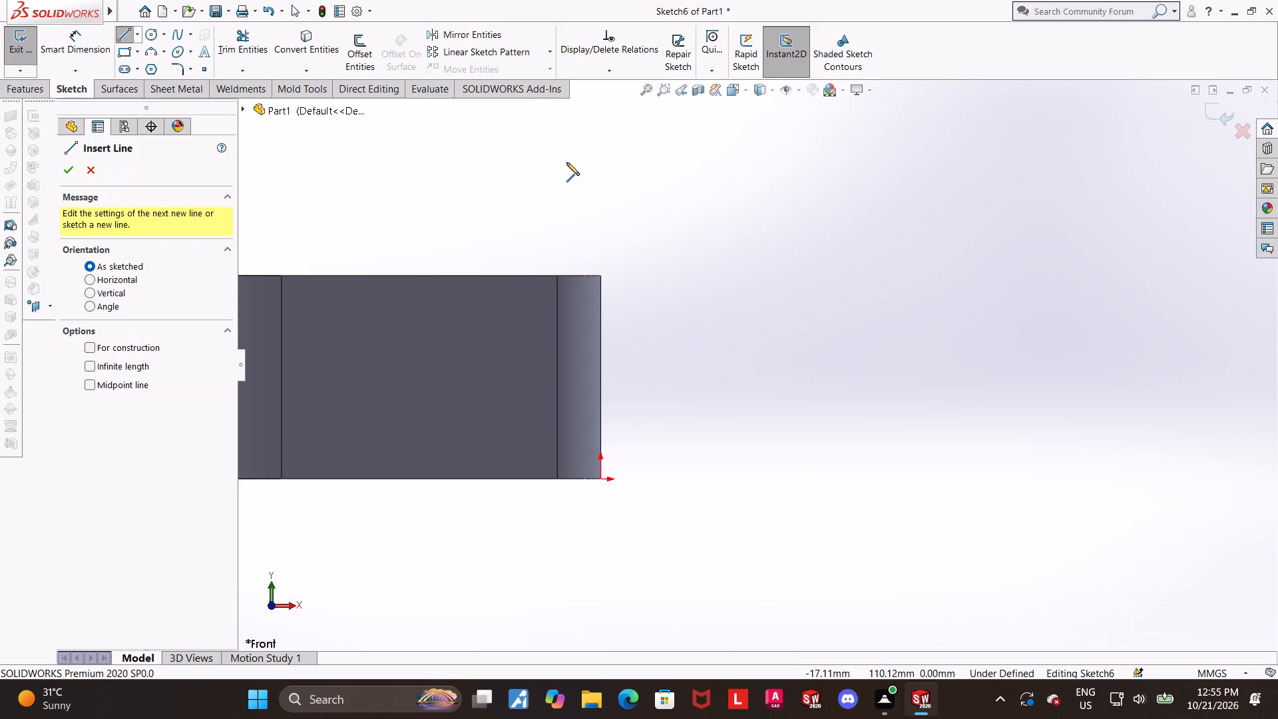
{"action": "left_click", "coordinate": [602, 276]}
{"action": "scroll", "coordinate": [899, 226], "scroll_direction": "up", "scroll_amount": 2}
{"action": "scroll", "coordinate": [777, 263], "scroll_direction": "down", "scroll_amount": 1}
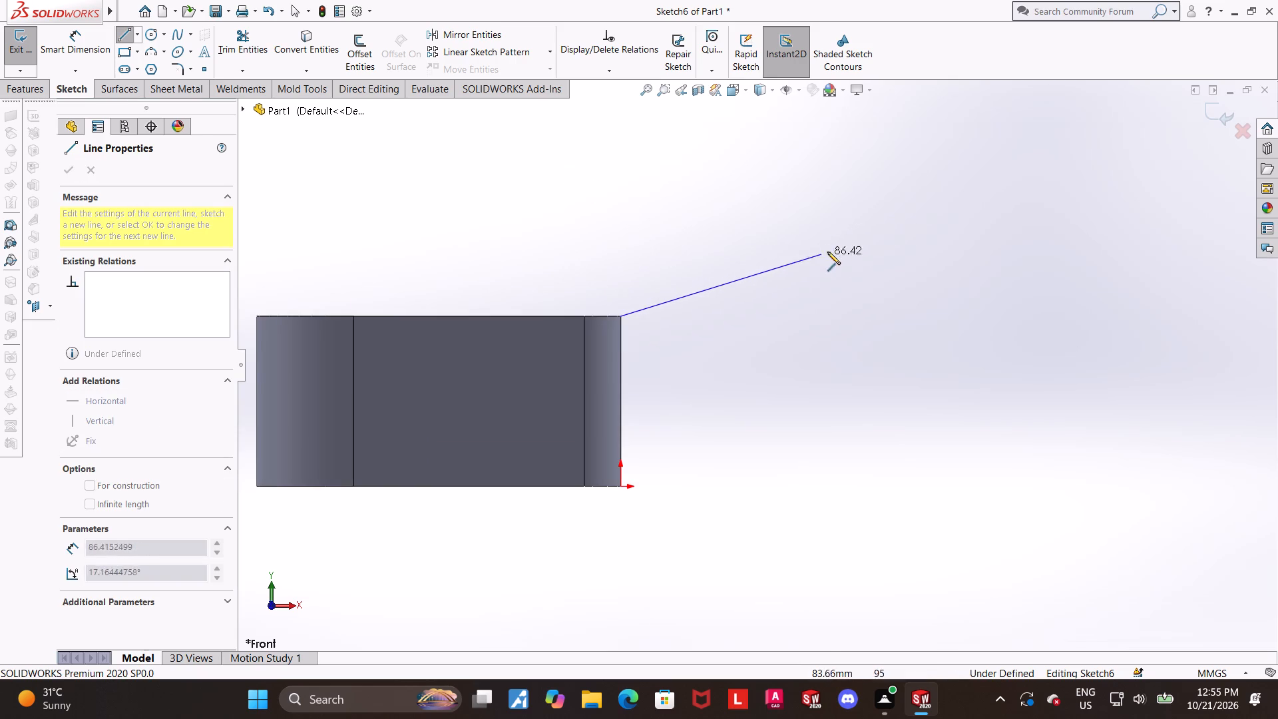
{"action": "left_click", "coordinate": [762, 256]}
{"action": "key", "text": "Escape"}
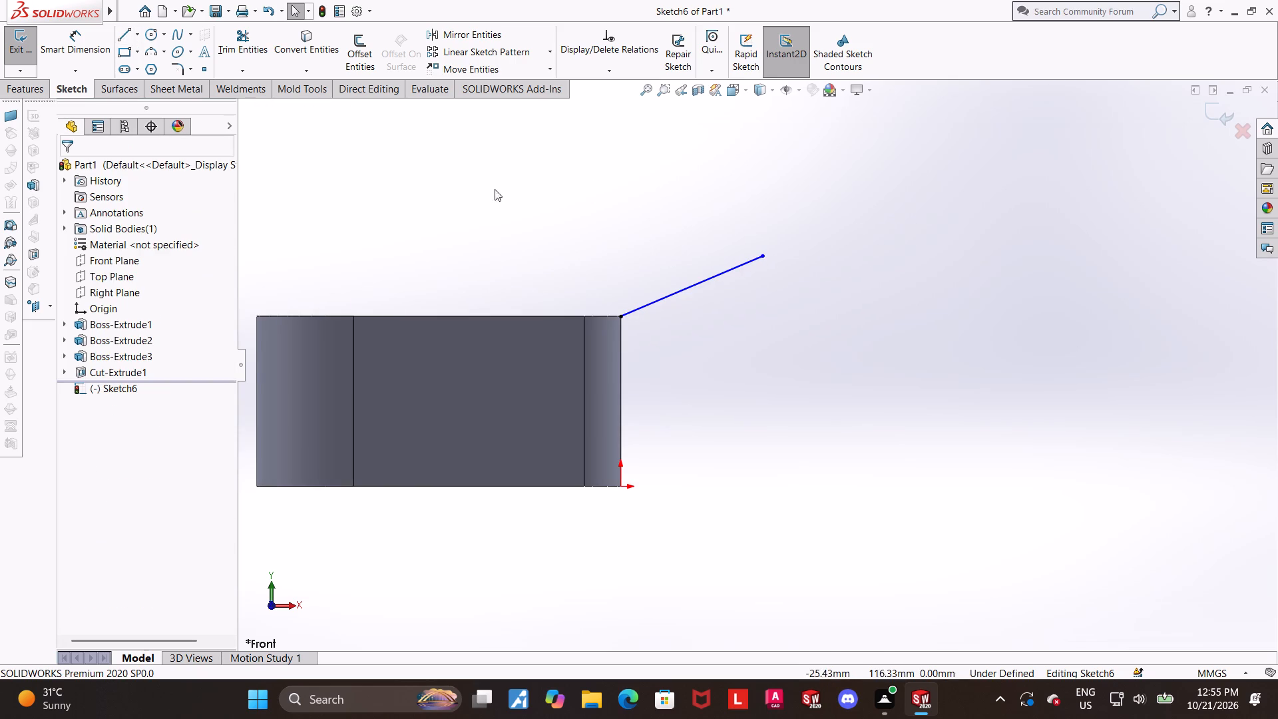
Sketch a vertical line from the first line's start down to the origin, continuing with a slanted line up and outward.
{"action": "left_click", "coordinate": [130, 37]}
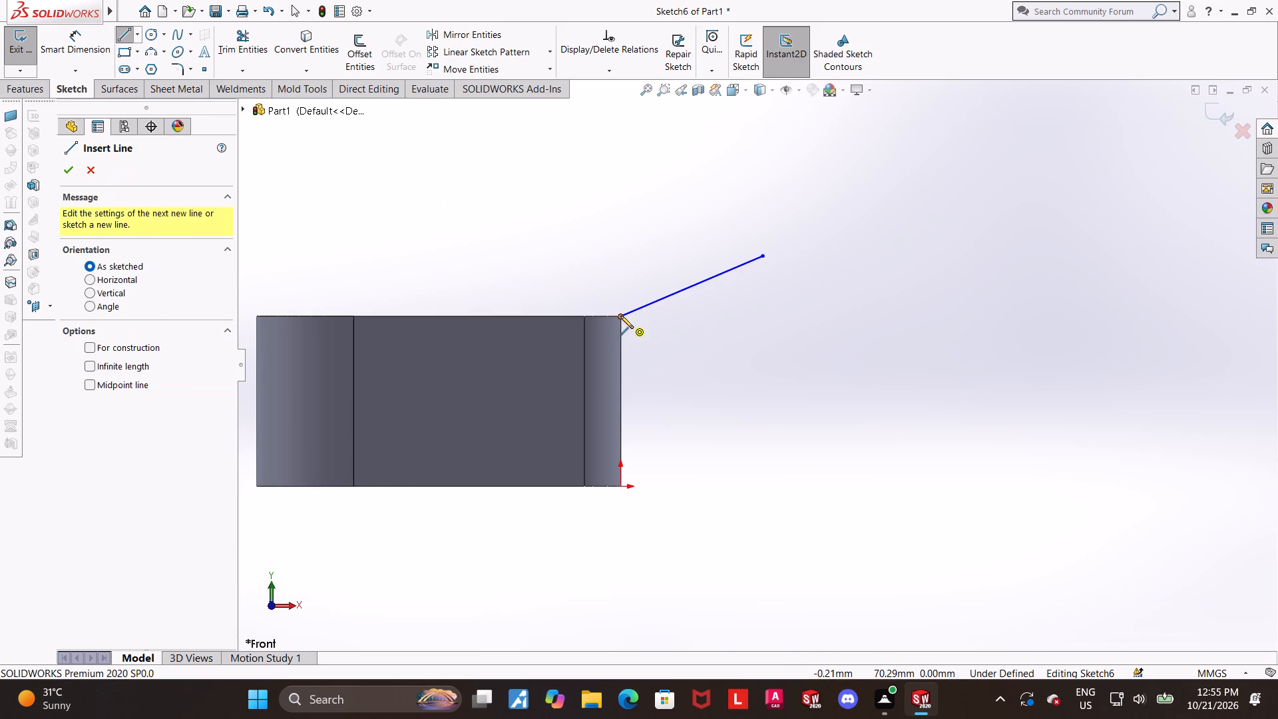
{"action": "left_click", "coordinate": [620, 316]}
{"action": "left_click", "coordinate": [622, 485]}
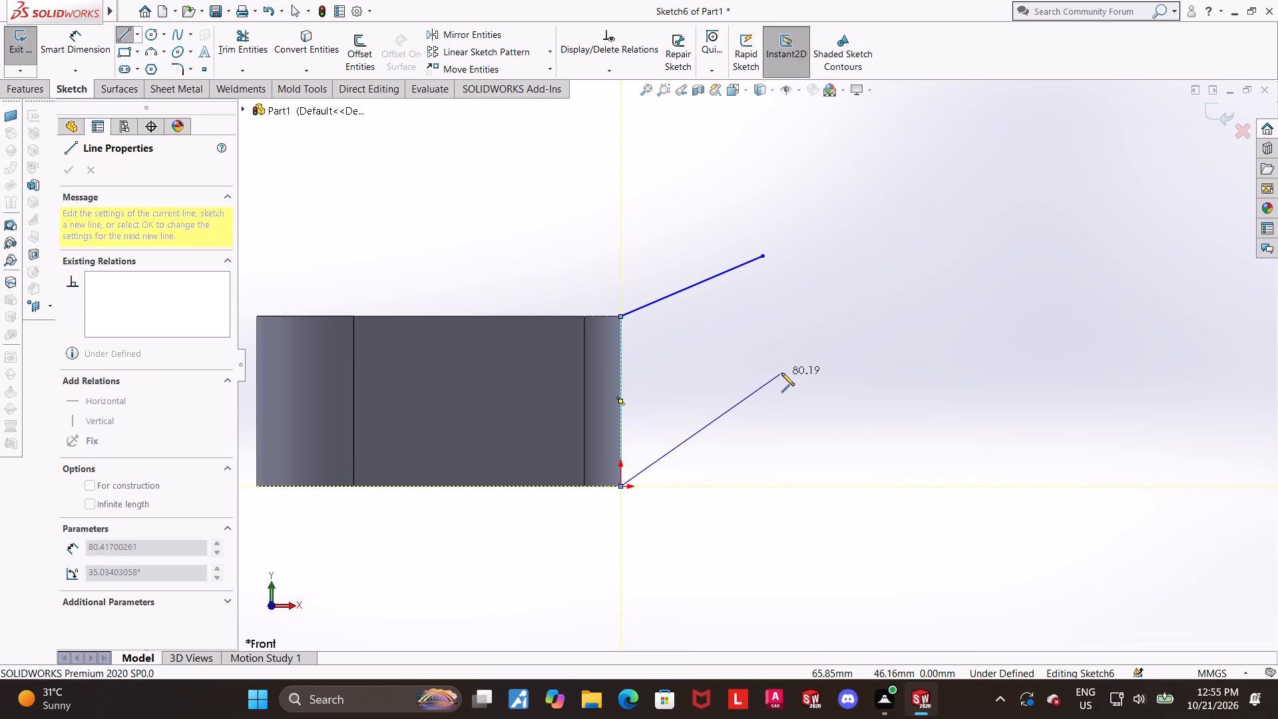
{"action": "left_click", "coordinate": [815, 335]}
{"action": "key", "text": "Escape"}
{"action": "key", "text": "Escape"}
Sketch a circle centred between the free ends of the slanted lines, passing through the lower line's endpoint.
{"action": "scroll", "coordinate": [837, 249], "scroll_direction": "down", "scroll_amount": 2}
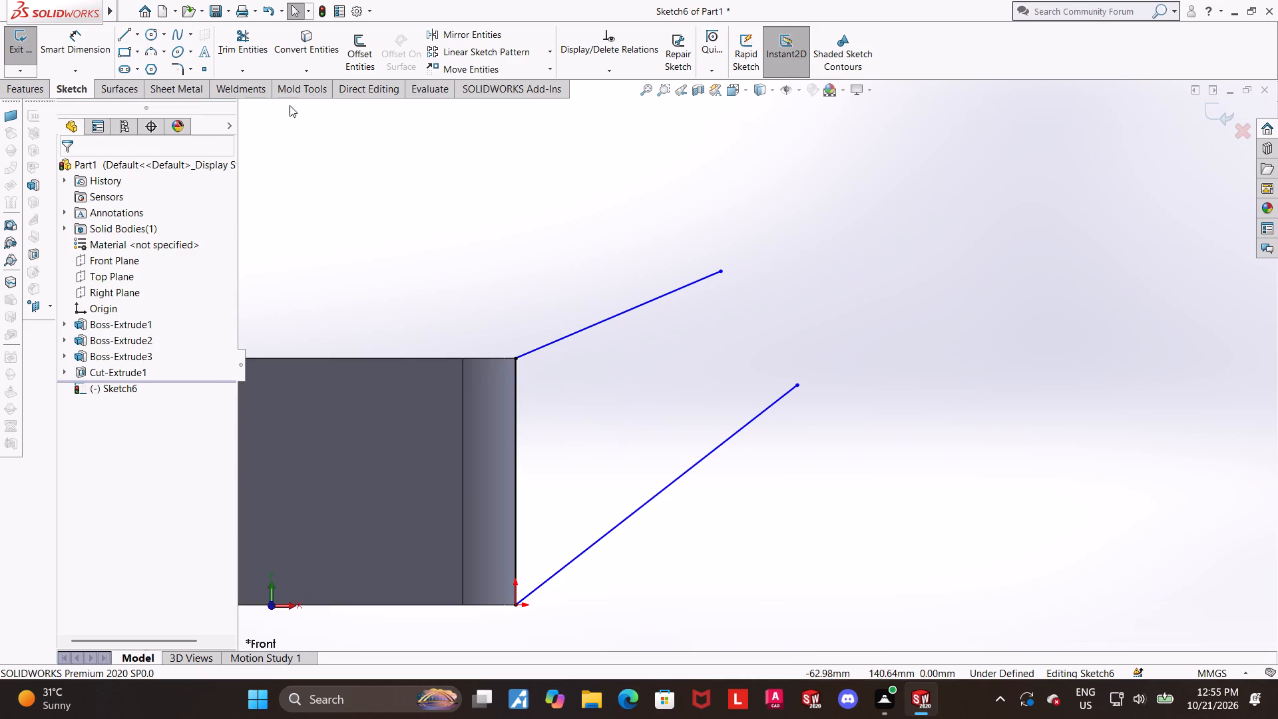
{"action": "left_click", "coordinate": [152, 35]}
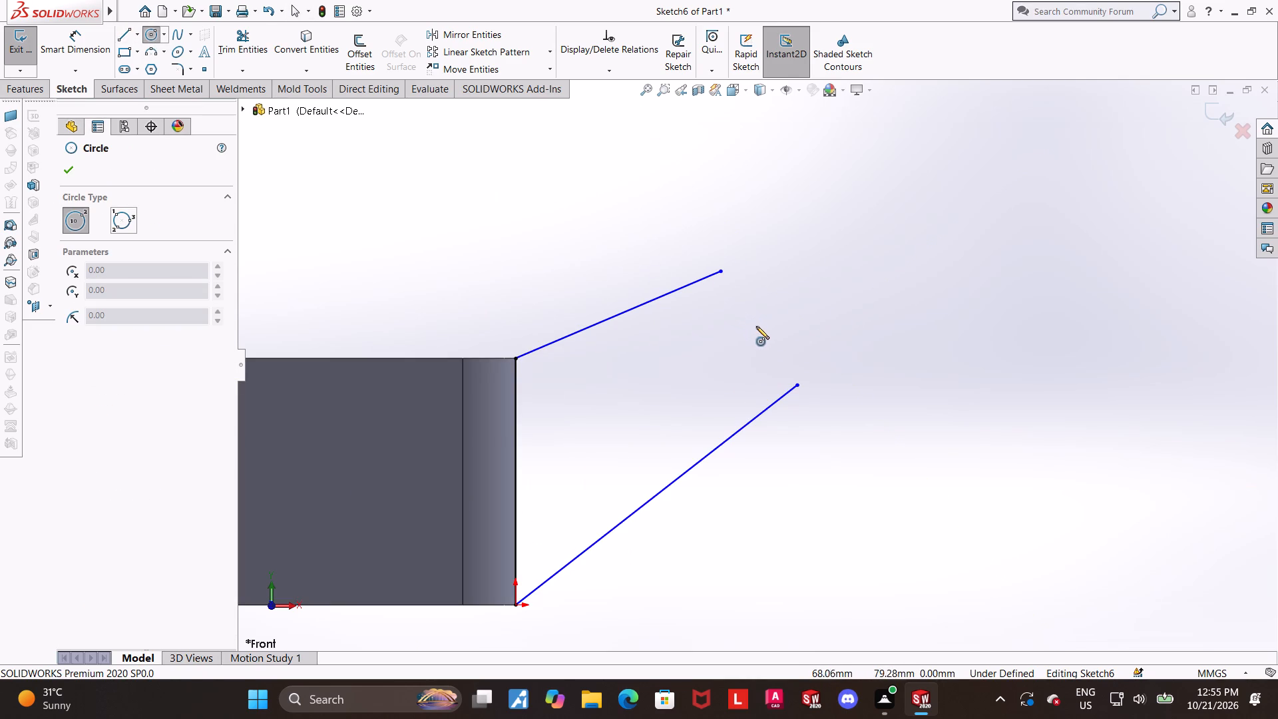
{"action": "left_click", "coordinate": [757, 328]}
{"action": "left_click", "coordinate": [801, 386]}
{"action": "key", "text": "Escape"}
{"action": "key", "text": "Escape"}
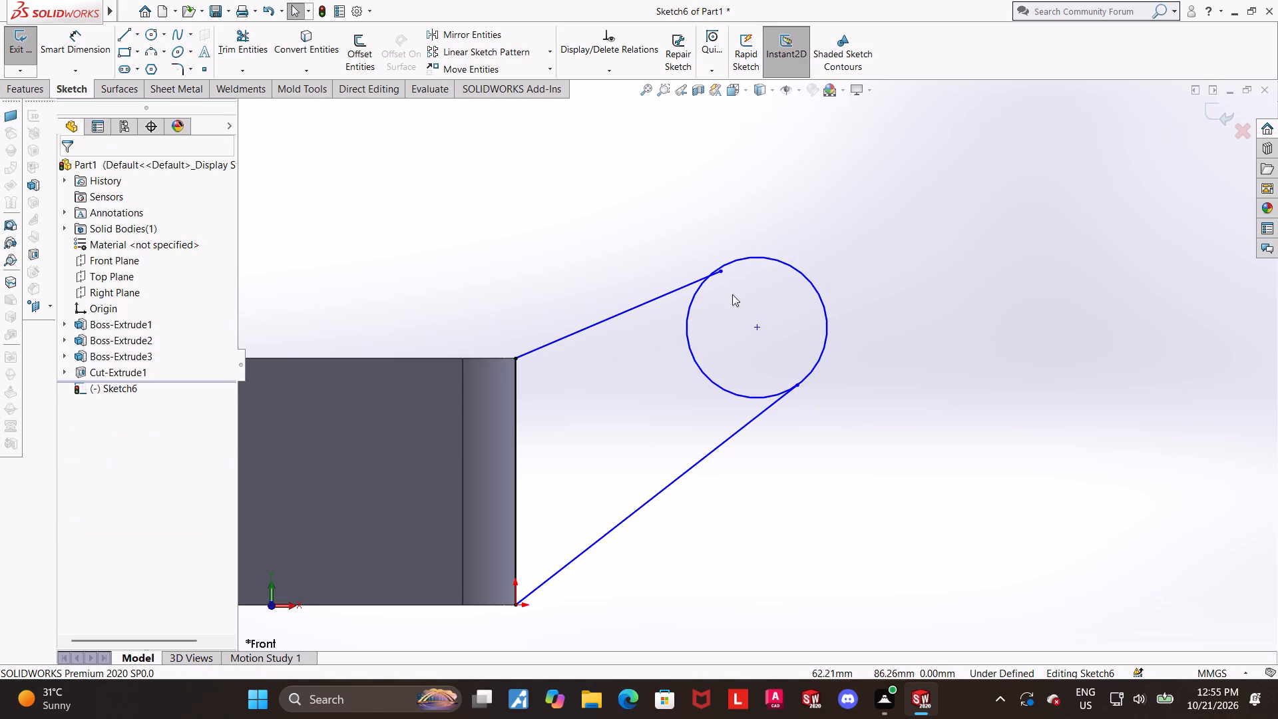
Make the upper slanted line's free endpoint coincident with the circle.
{"action": "left_click", "coordinate": [724, 274]}
{"action": "left_click", "coordinate": [735, 261], "text": "ctrl"}
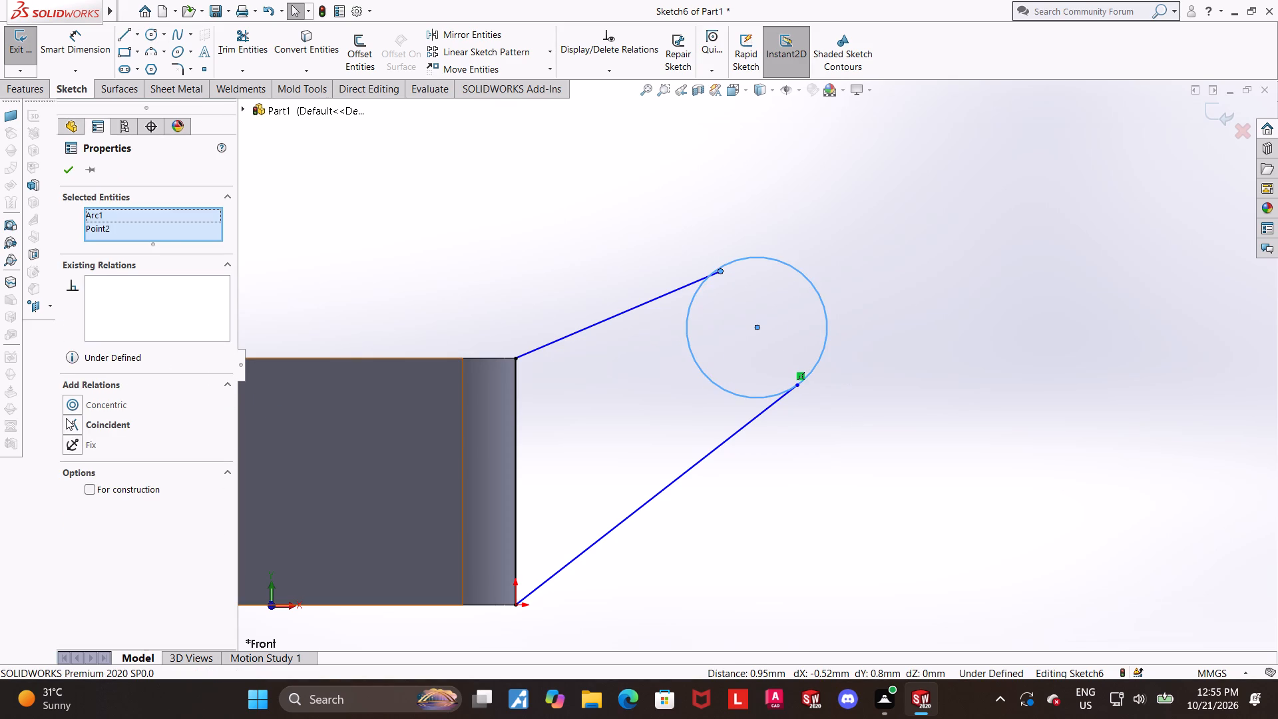
{"action": "left_click", "coordinate": [70, 421]}
{"action": "left_click", "coordinate": [841, 462]}
Add tangent relations between the circle and both the upper and lower slanted lines.
{"action": "left_click", "coordinate": [656, 298]}
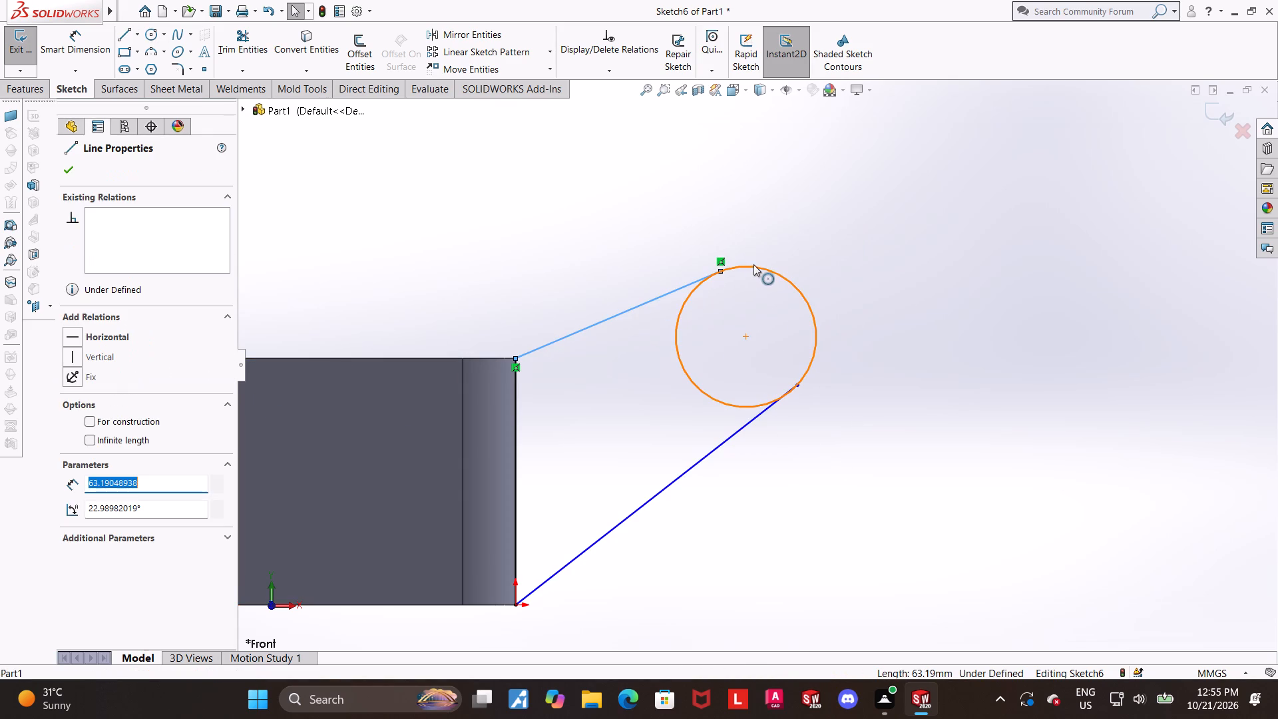
{"action": "left_click", "coordinate": [754, 264], "text": "ctrl"}
{"action": "left_click", "coordinate": [78, 398]}
{"action": "left_click", "coordinate": [676, 461]}
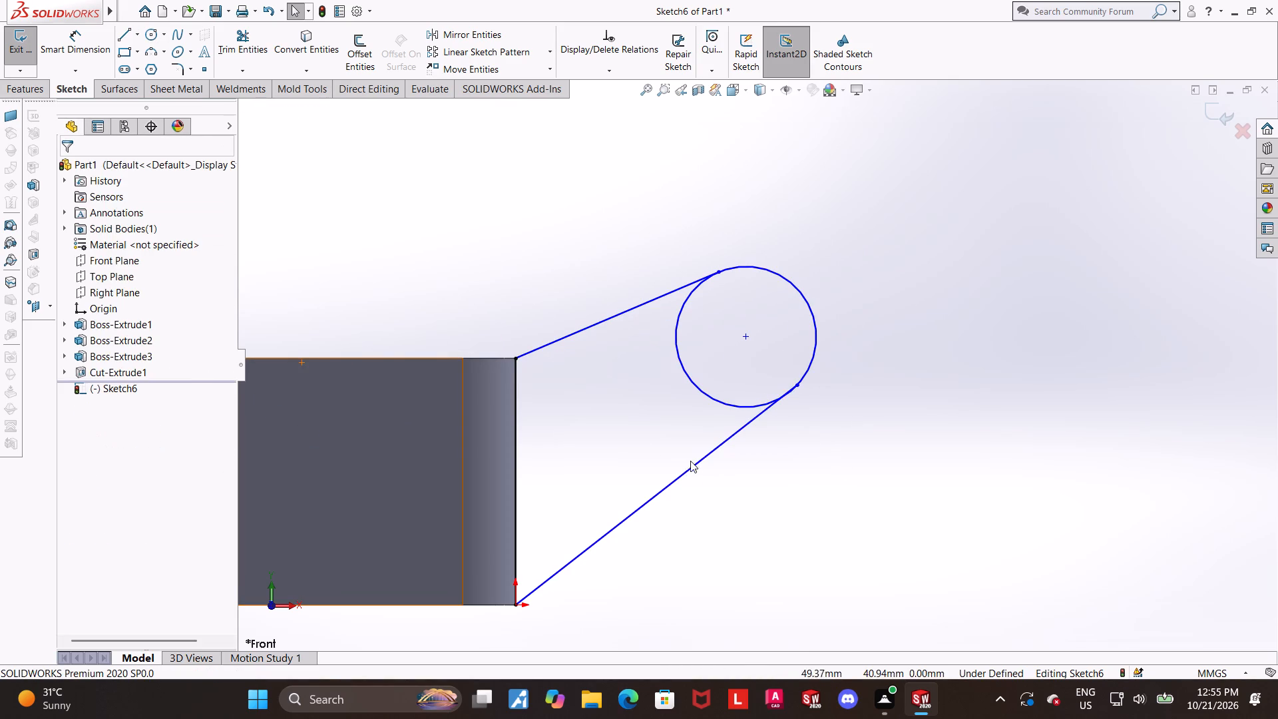
{"action": "left_click", "coordinate": [702, 461]}
{"action": "left_click", "coordinate": [720, 405], "text": "ctrl"}
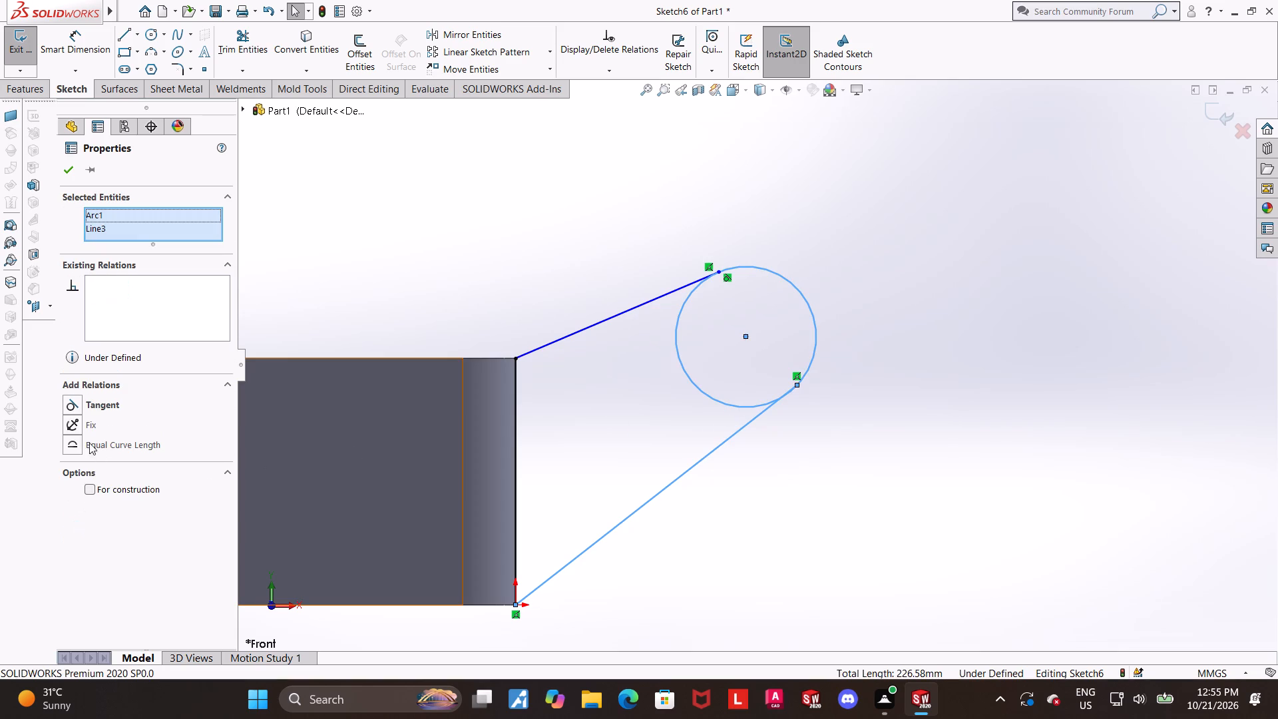
{"action": "left_click", "coordinate": [71, 407]}
{"action": "left_click", "coordinate": [919, 513]}
Dimension the vertical distance from the origin to the circle's centre as 75 mm.
{"action": "scroll", "coordinate": [898, 487], "scroll_direction": "up", "scroll_amount": 2}
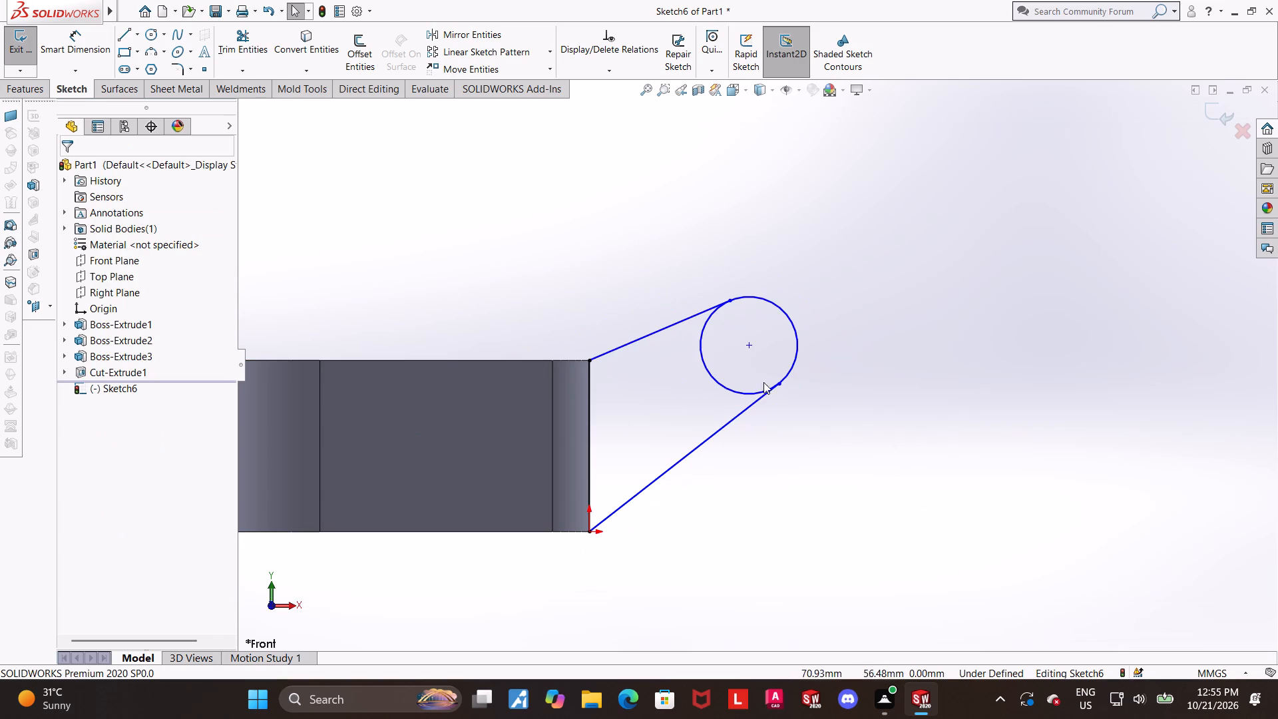
{"action": "key", "text": "Escape"}
{"action": "key", "text": "Escape"}
{"action": "left_click", "coordinate": [83, 44]}
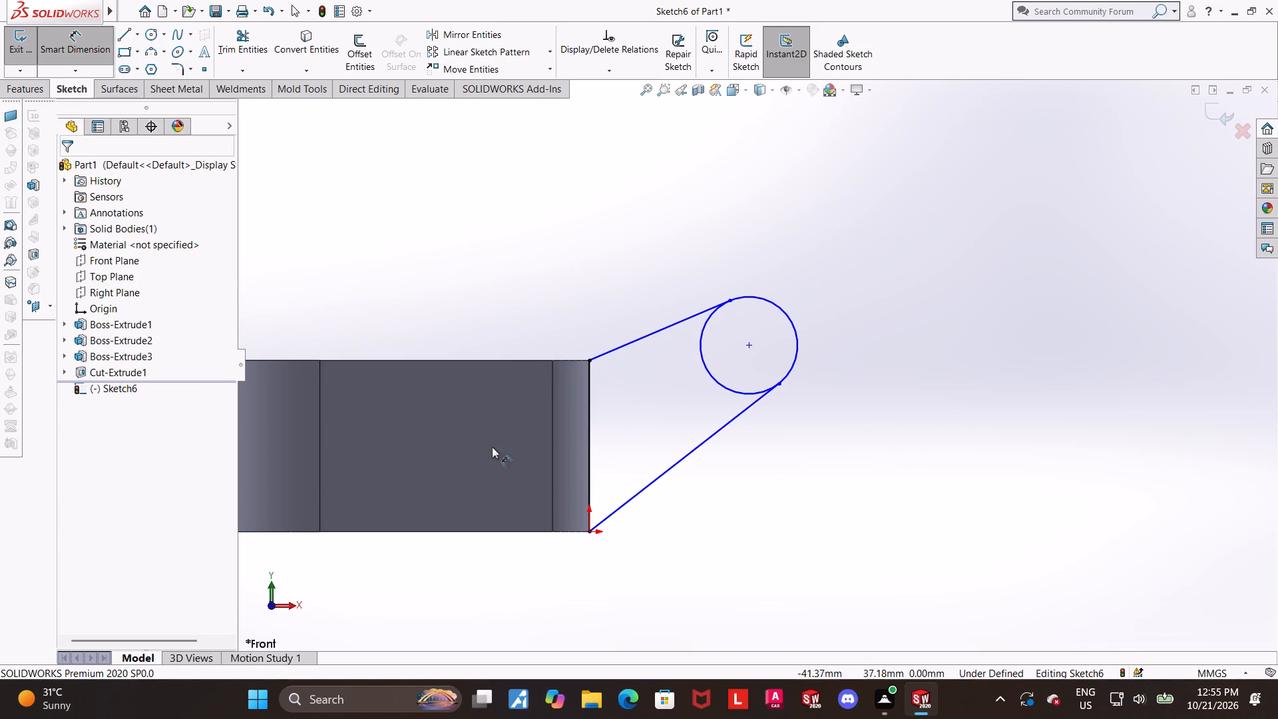
{"action": "left_click", "coordinate": [588, 531]}
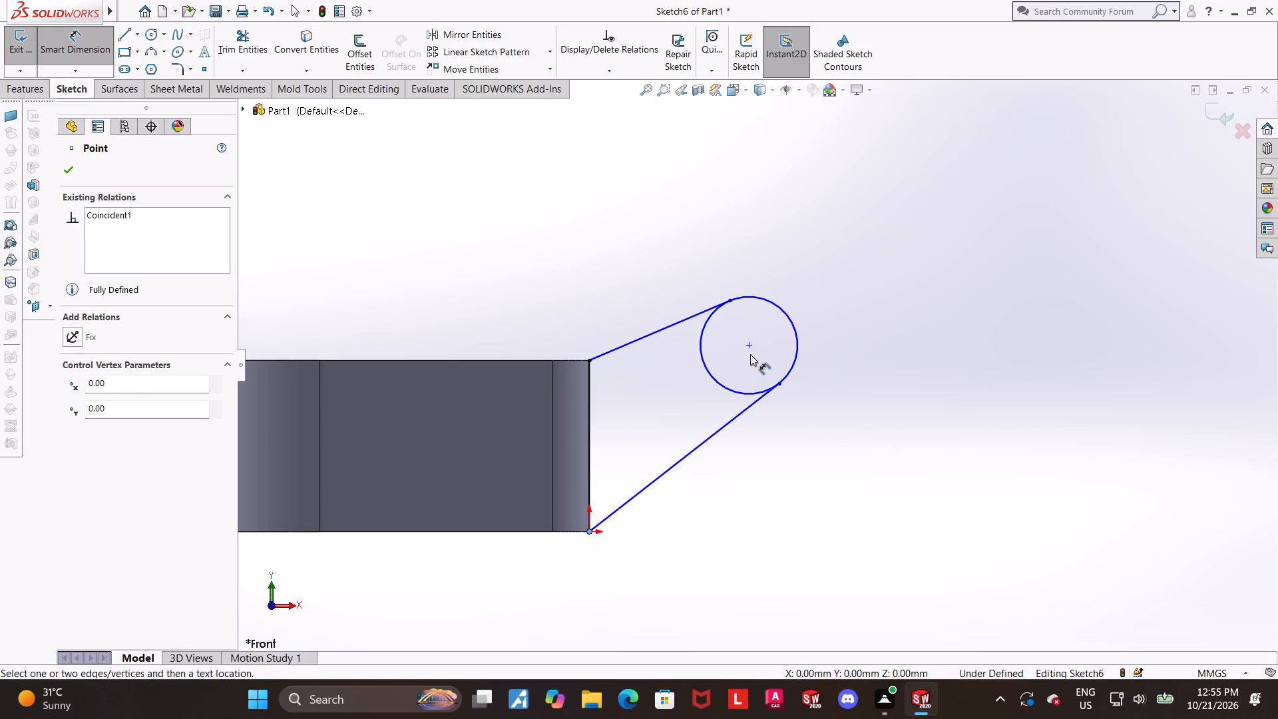
{"action": "left_click", "coordinate": [749, 346]}
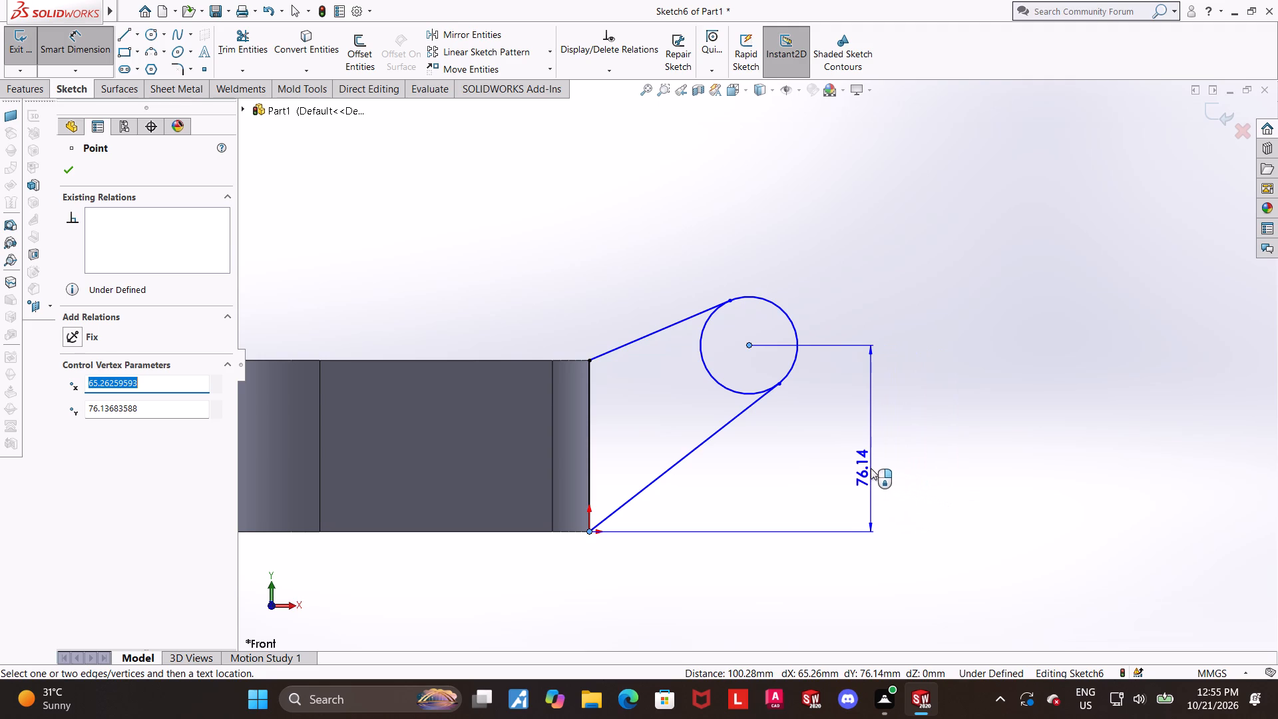
{"action": "left_click", "coordinate": [871, 468]}
{"action": "type", "text": "75"}
{"action": "key", "text": "Return"}
{"action": "key", "text": "Escape"}
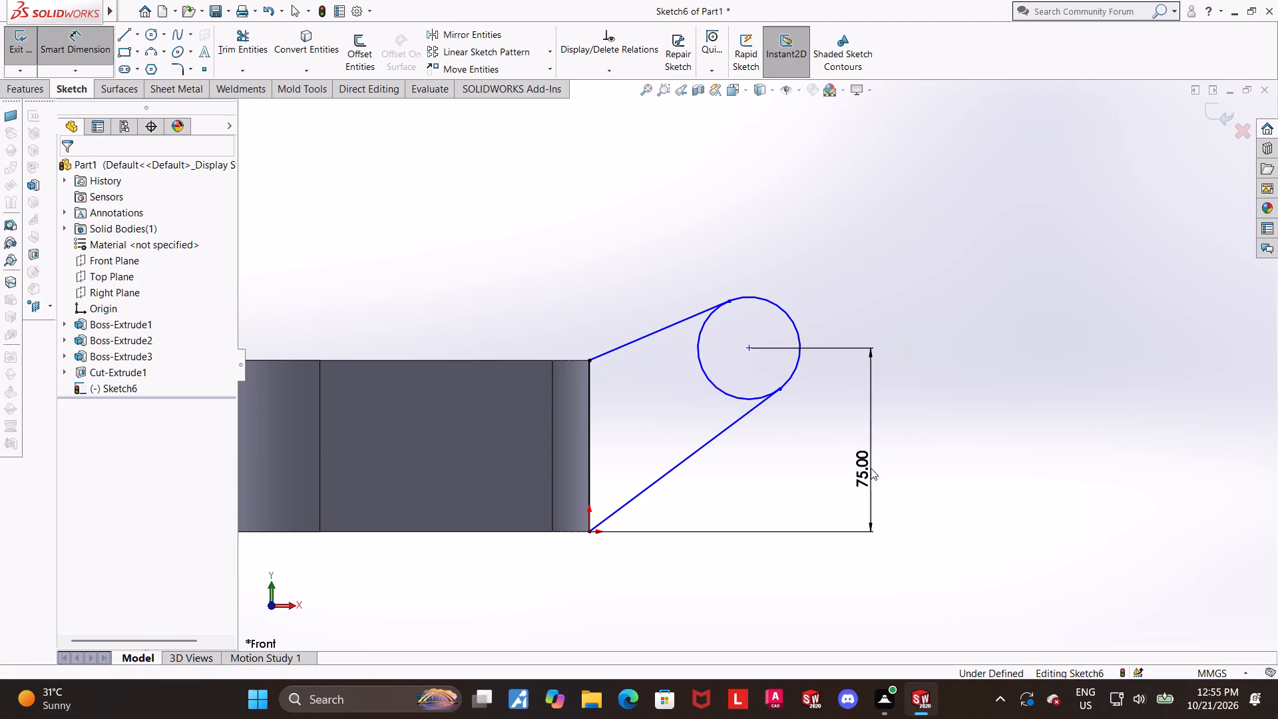
{"action": "key", "text": "Escape"}
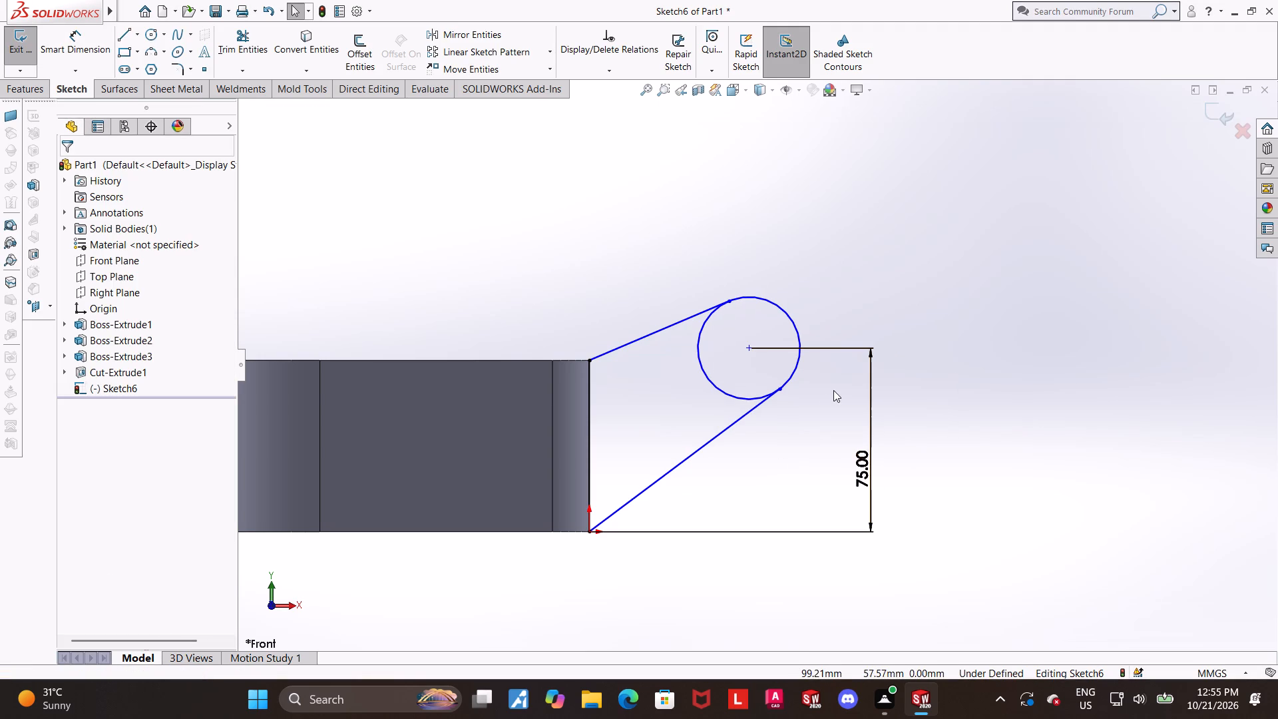
Trim away the inner part of the circle between the slanted lines, leaving the outer rounded end.
{"action": "scroll", "coordinate": [833, 390], "scroll_direction": "up", "scroll_amount": 1}
{"action": "scroll", "coordinate": [842, 379], "scroll_direction": "down", "scroll_amount": 2}
{"action": "key", "text": "Escape"}
{"action": "left_click", "coordinate": [260, 37]}
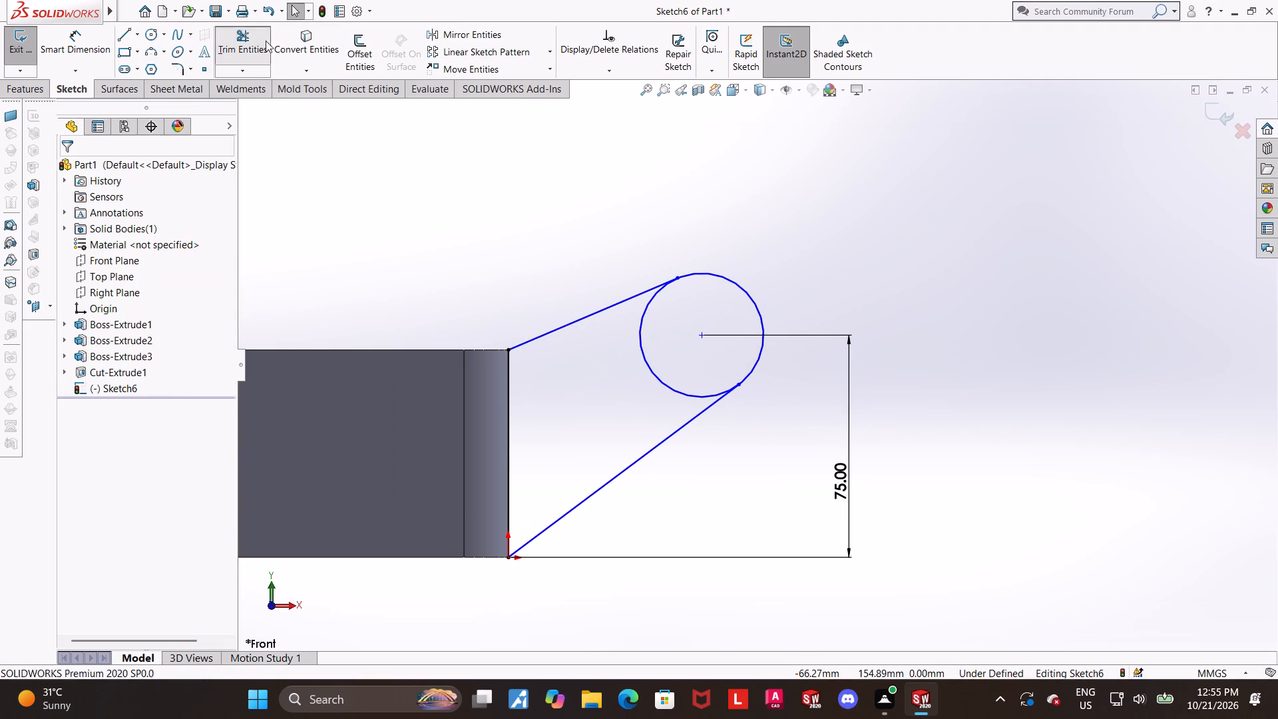
{"action": "left_click_drag", "start_coordinate": [679, 349], "coordinate": [652, 364]}
{"action": "left_click_drag", "start_coordinate": [691, 354], "coordinate": [648, 386]}
{"action": "key", "text": "Escape"}
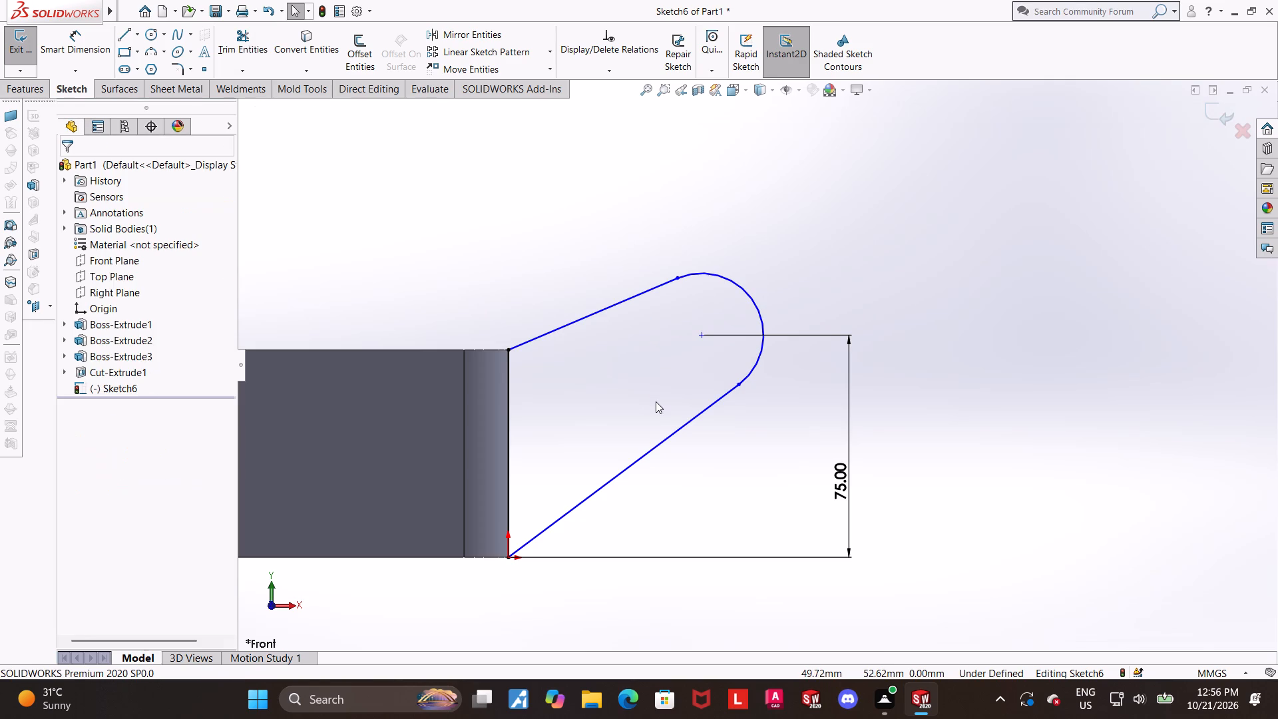
Dimension the radius of the arc at the profile's outer end as 20 mm.
{"action": "scroll", "coordinate": [655, 397], "scroll_direction": "up", "scroll_amount": 1}
{"action": "left_click", "coordinate": [55, 47]}
{"action": "left_click", "coordinate": [75, 41]}
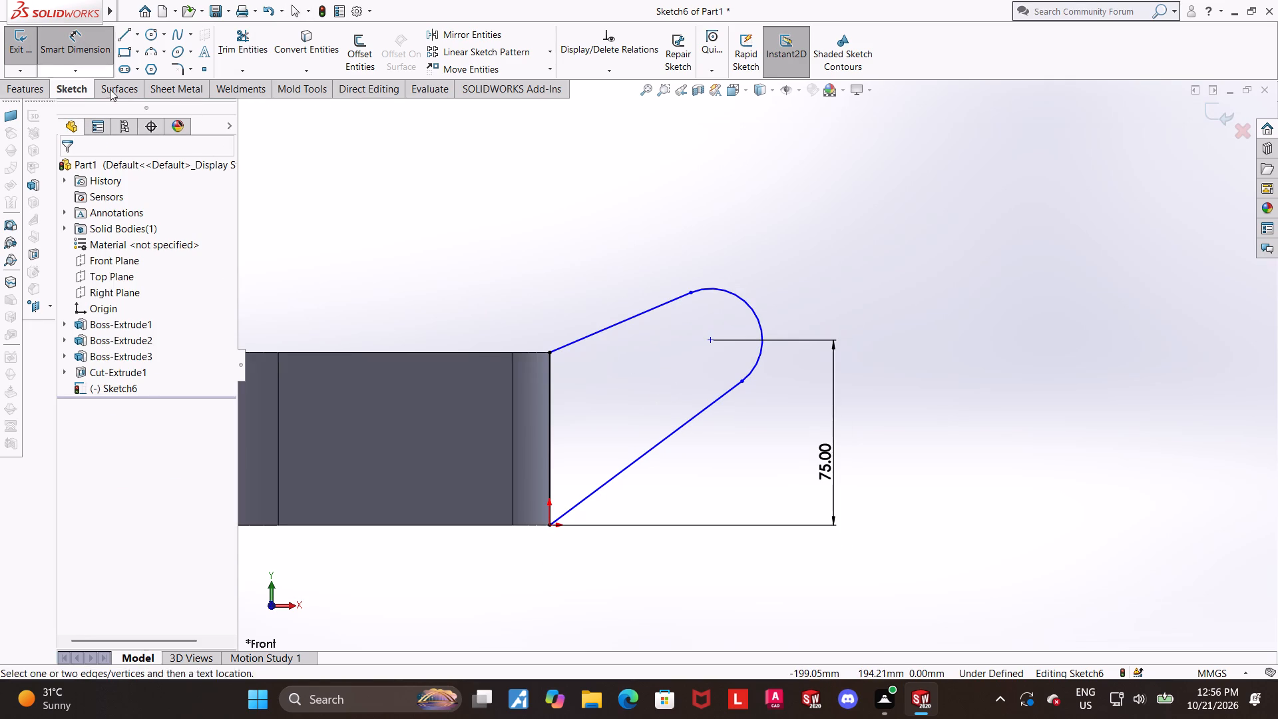
{"action": "scroll", "coordinate": [573, 259], "scroll_direction": "up", "scroll_amount": 1}
{"action": "scroll", "coordinate": [720, 319], "scroll_direction": "up", "scroll_amount": 1}
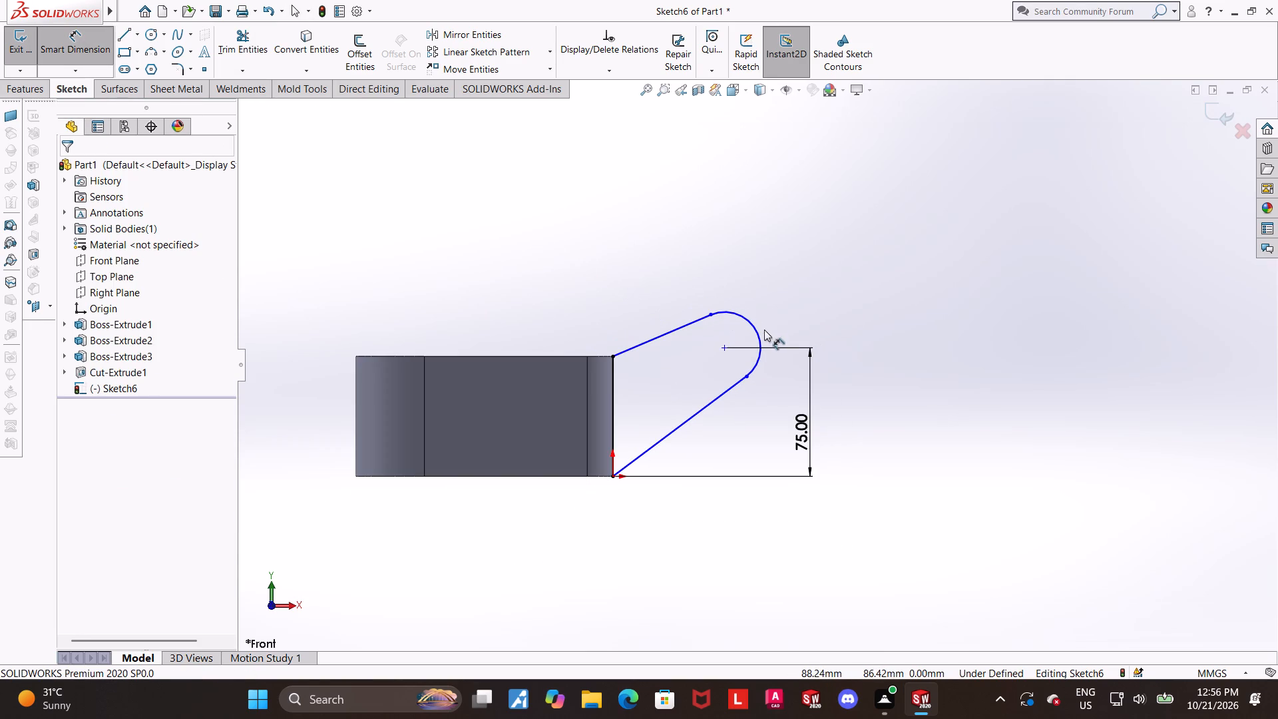
{"action": "scroll", "coordinate": [764, 330], "scroll_direction": "down", "scroll_amount": 1}
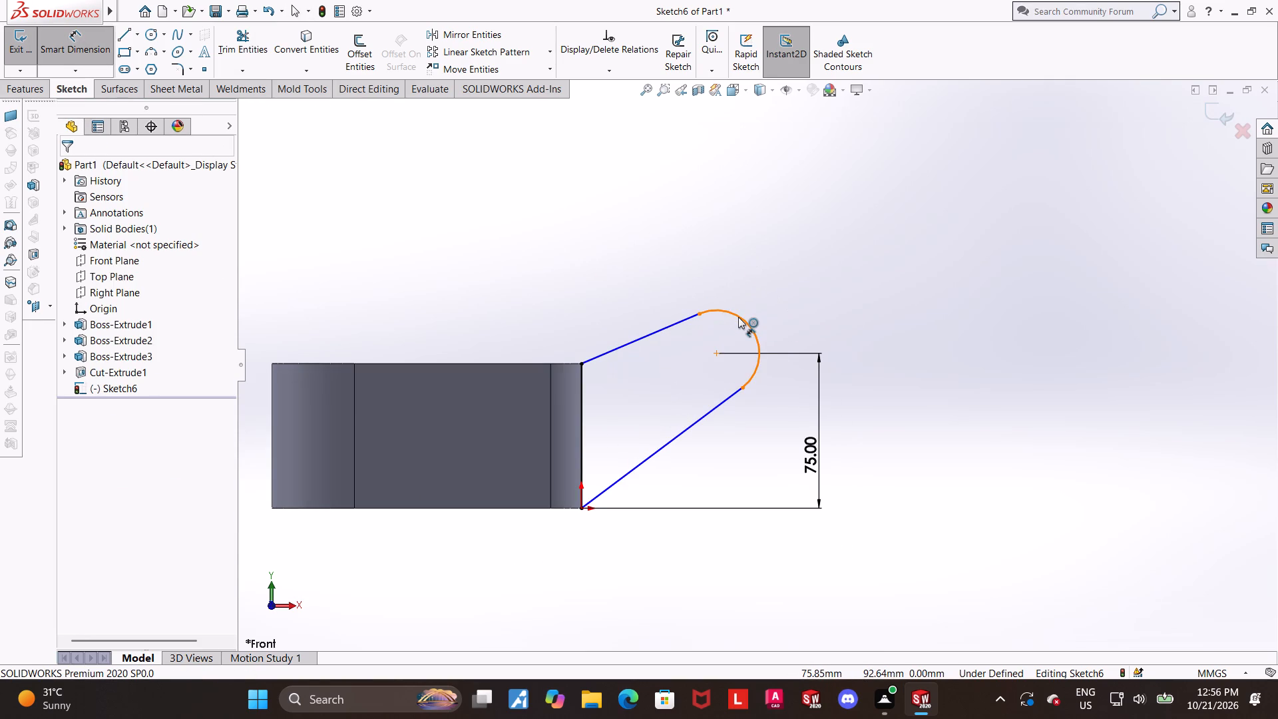
{"action": "left_click", "coordinate": [738, 317]}
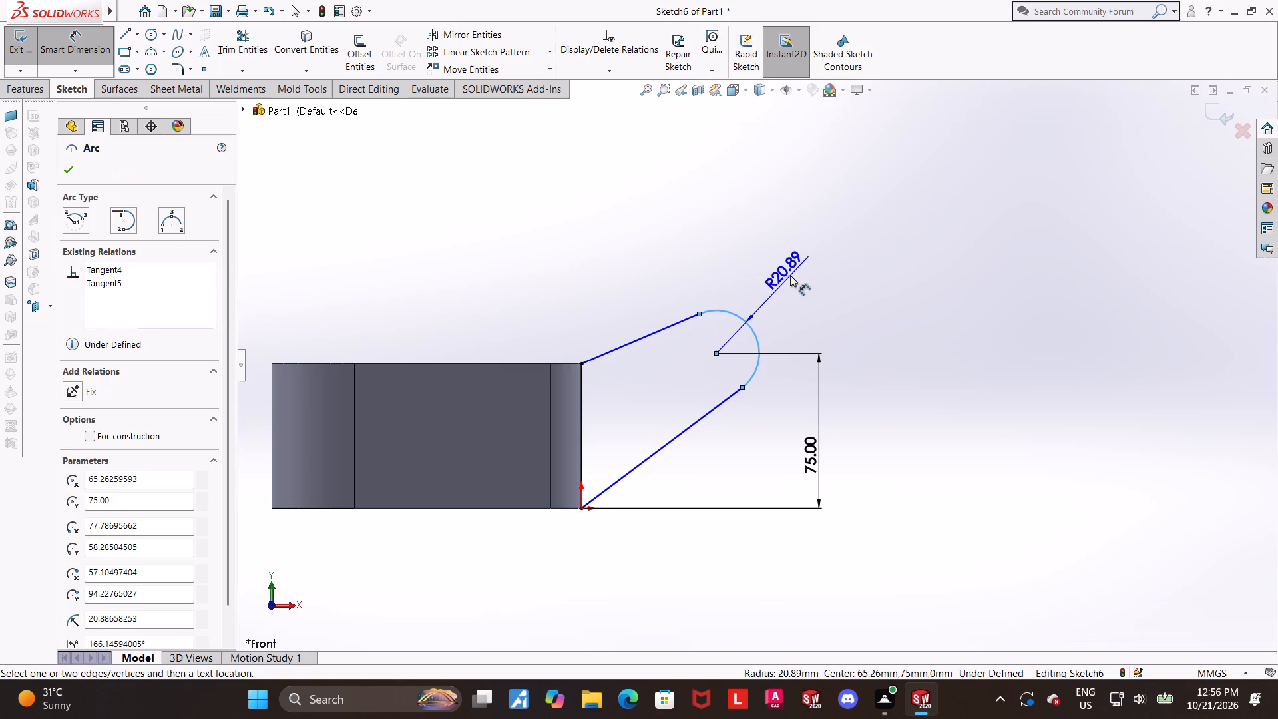
{"action": "left_click", "coordinate": [790, 275]}
{"action": "type", "text": "20"}
{"action": "key", "text": "Return"}
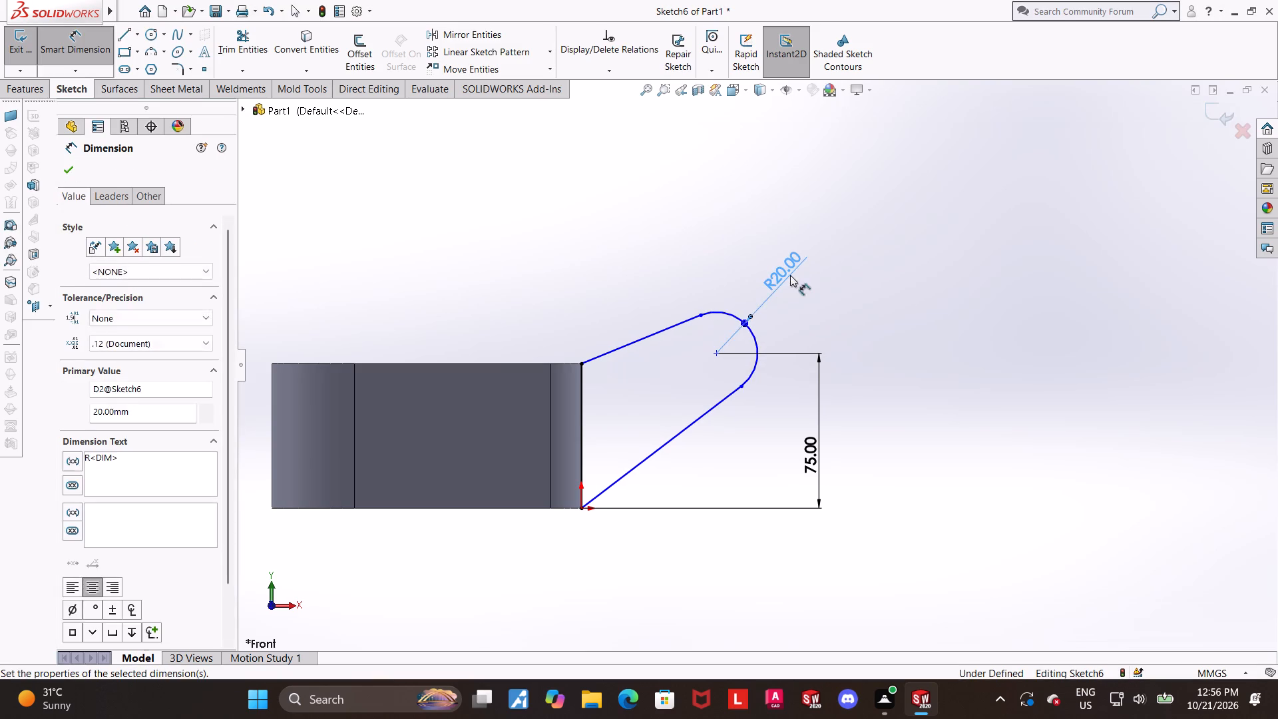
{"action": "key", "text": "Escape"}
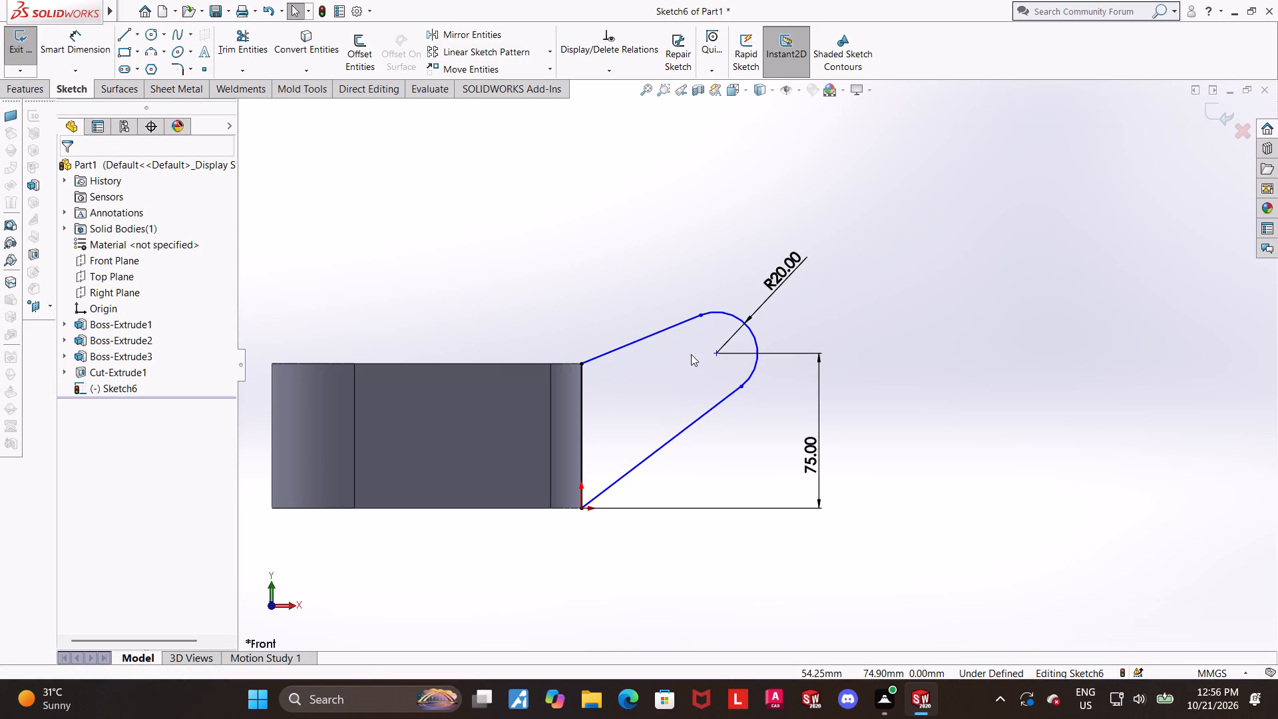
Dimension the horizontal distance from the ring's vertical edge just inside its flat end to the arm arc's centre as 60 mm.
{"action": "scroll", "coordinate": [759, 361], "scroll_direction": "up", "scroll_amount": 1}
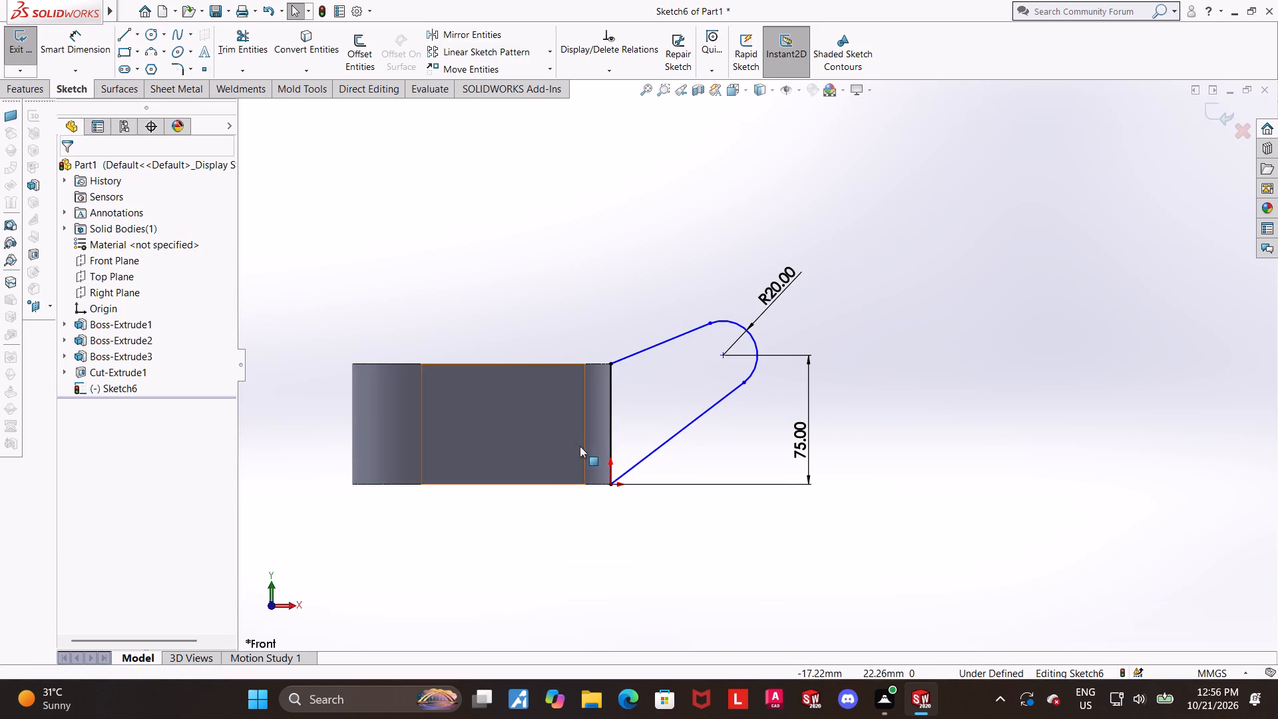
{"action": "scroll", "coordinate": [652, 423], "scroll_direction": "up", "scroll_amount": 1}
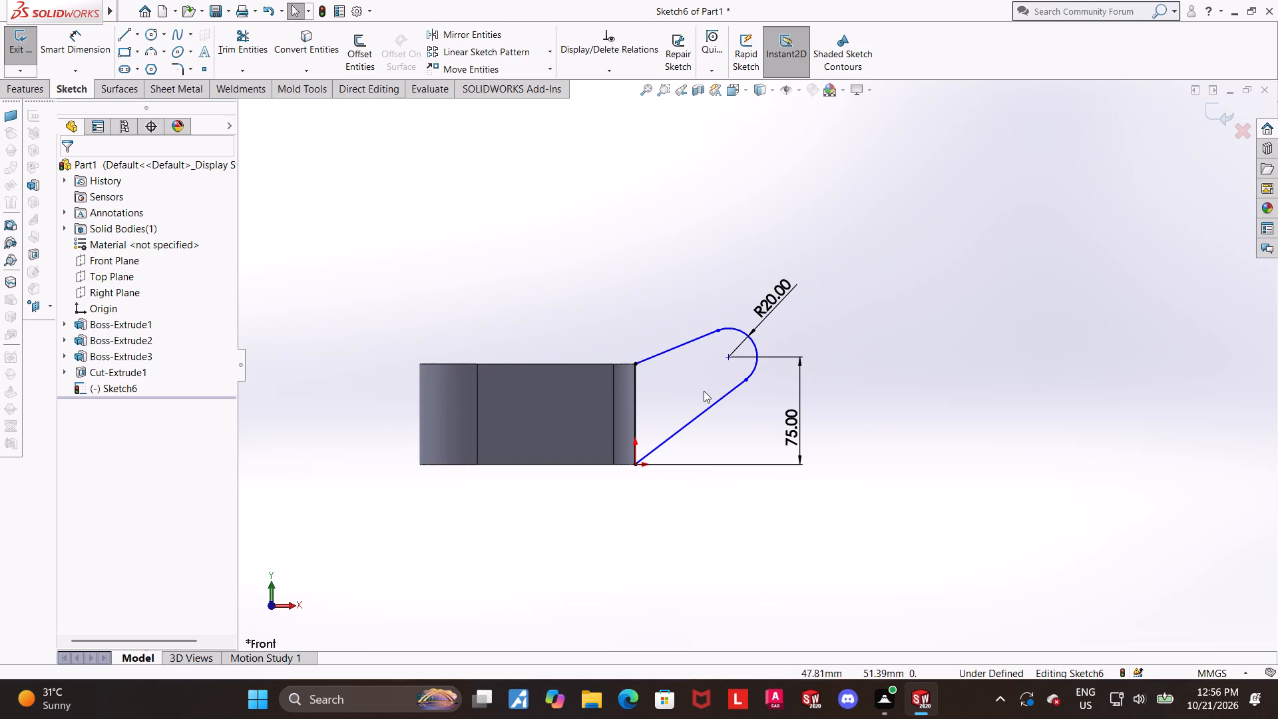
{"action": "scroll", "coordinate": [713, 332], "scroll_direction": "down", "scroll_amount": 1}
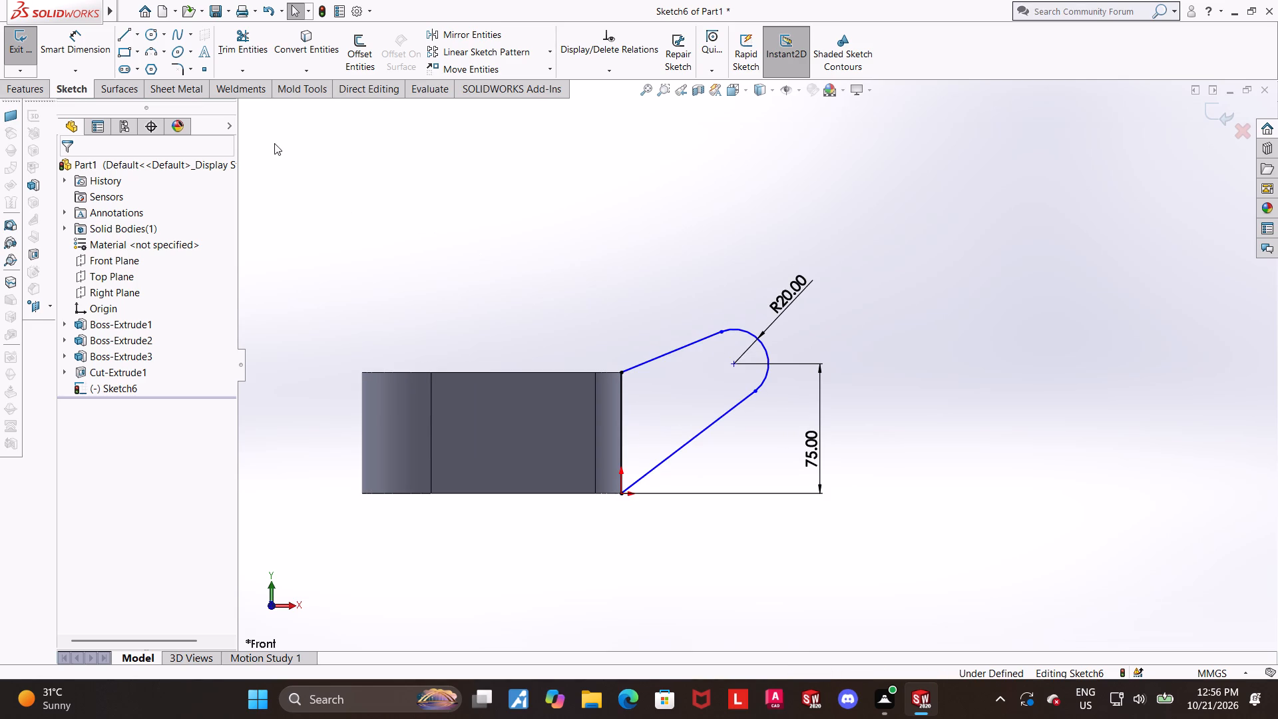
{"action": "left_click", "coordinate": [47, 49]}
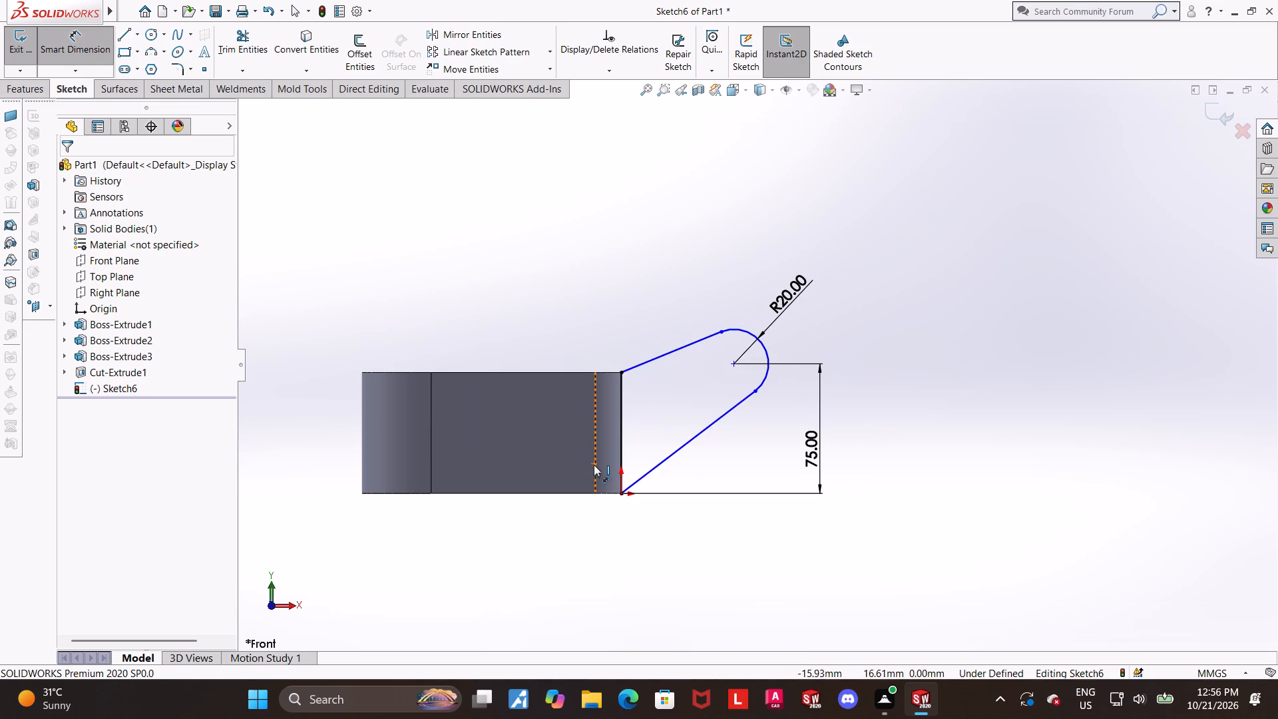
{"action": "left_click", "coordinate": [594, 465]}
{"action": "left_click", "coordinate": [735, 367]}
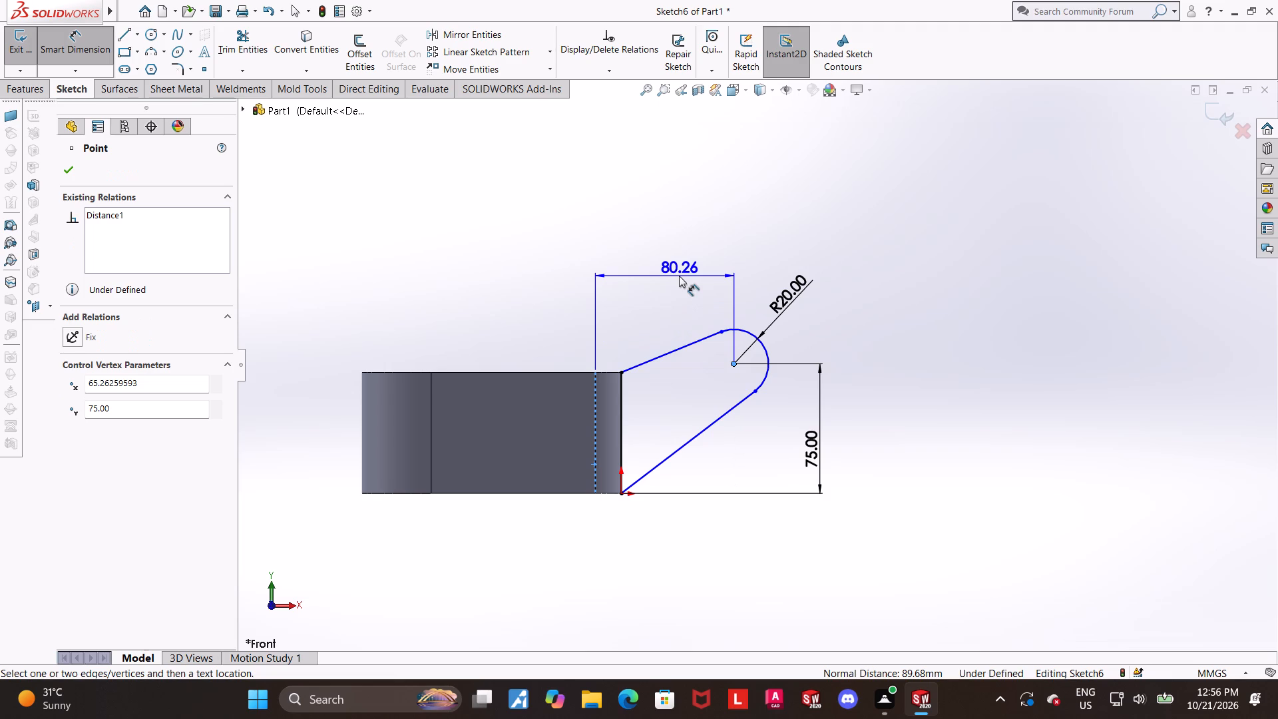
{"action": "left_click", "coordinate": [679, 276]}
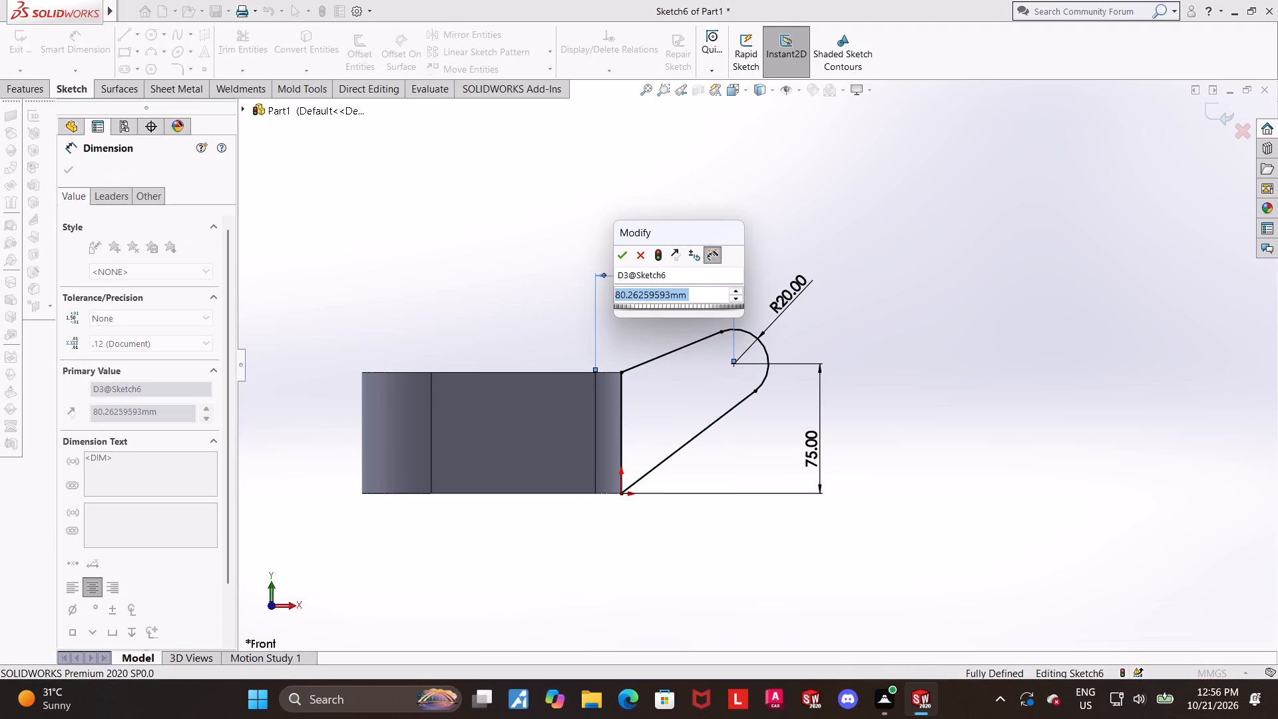
{"action": "type", "text": "60"}
{"action": "key", "text": "Return"}
{"action": "key", "text": "Escape"}
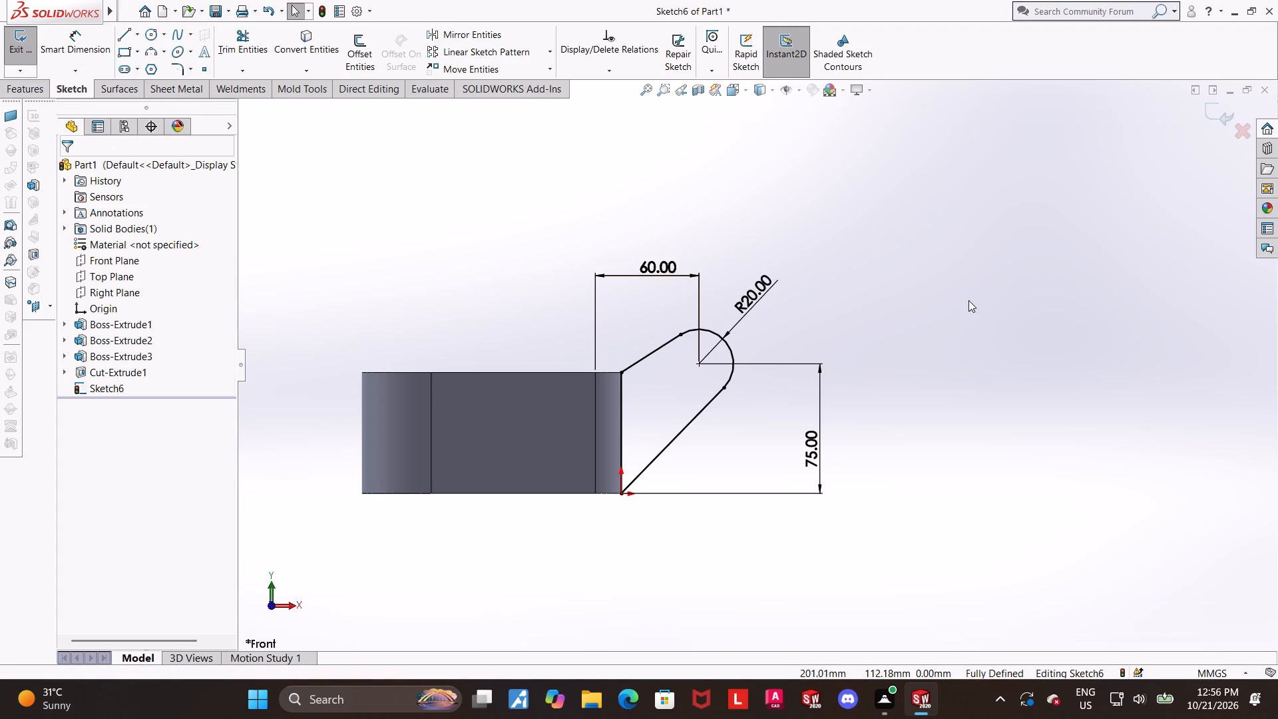
{"action": "left_click", "coordinate": [981, 335]}
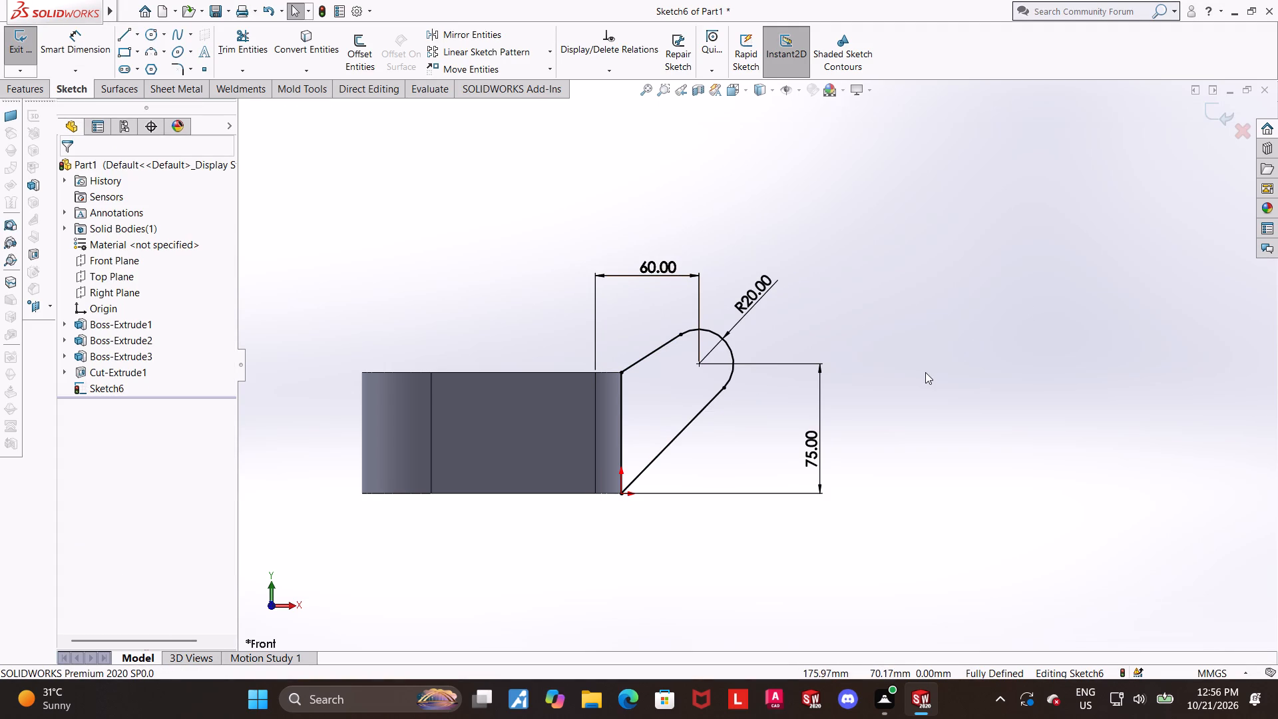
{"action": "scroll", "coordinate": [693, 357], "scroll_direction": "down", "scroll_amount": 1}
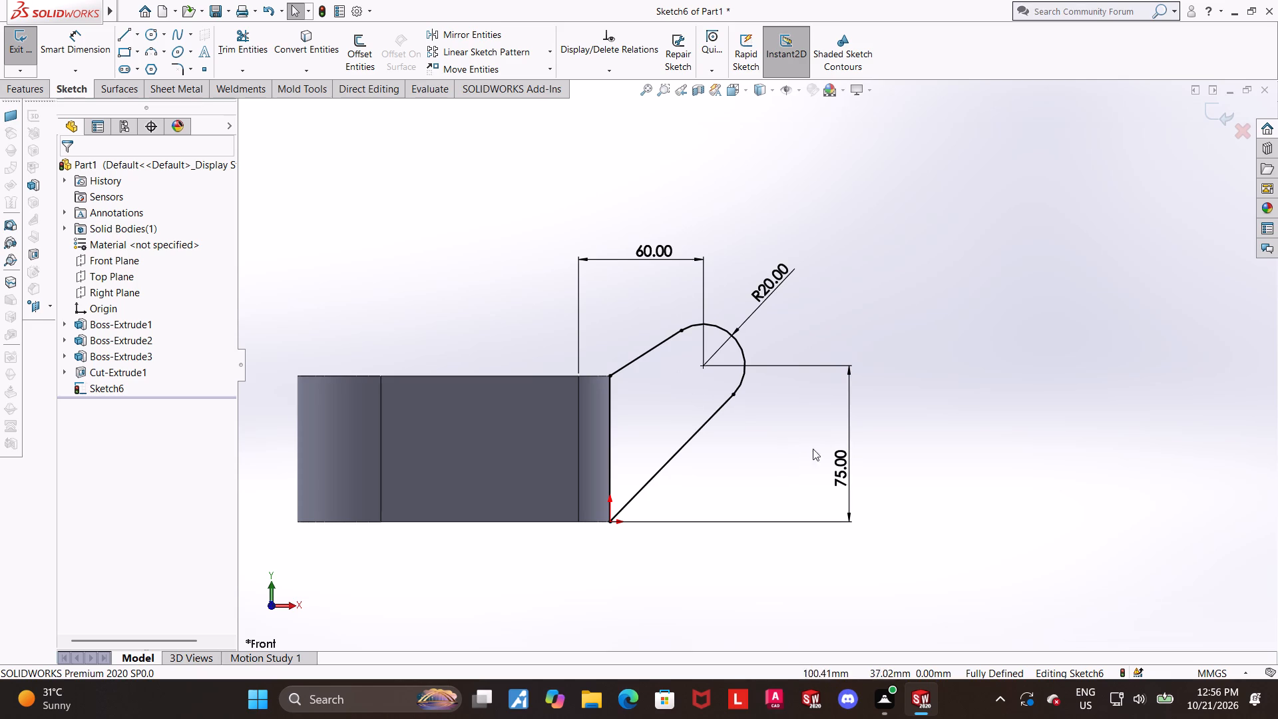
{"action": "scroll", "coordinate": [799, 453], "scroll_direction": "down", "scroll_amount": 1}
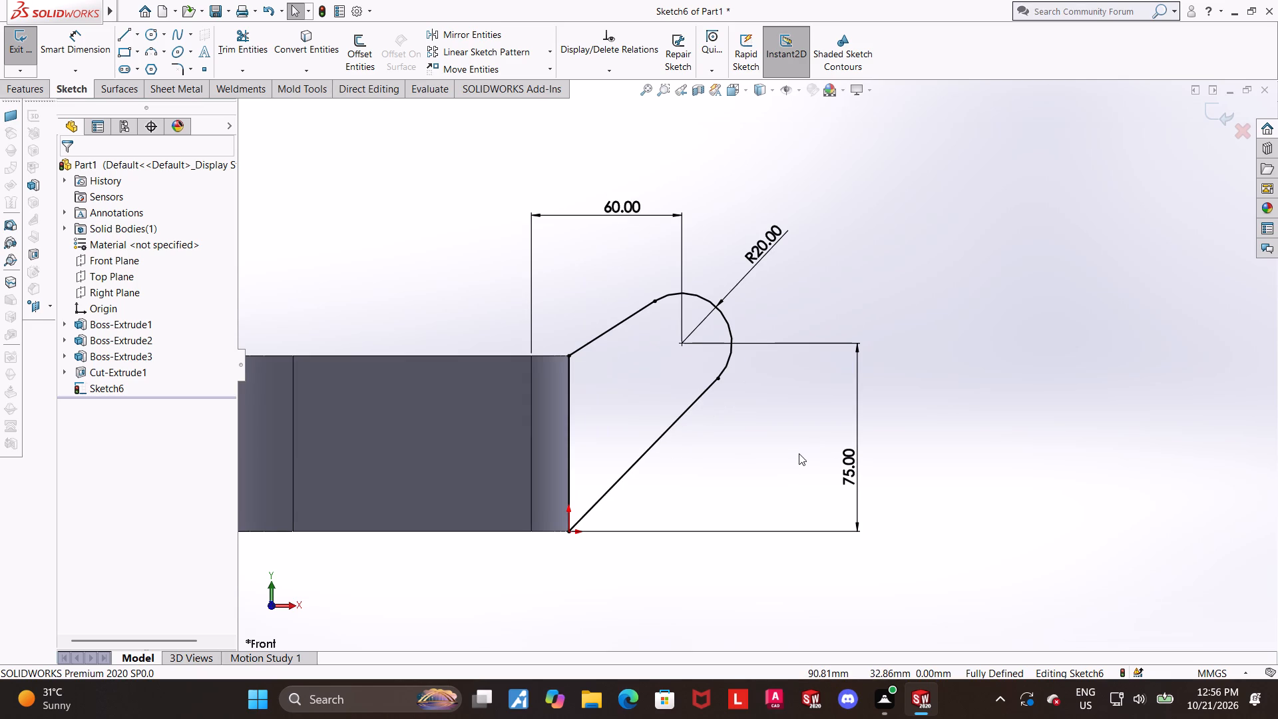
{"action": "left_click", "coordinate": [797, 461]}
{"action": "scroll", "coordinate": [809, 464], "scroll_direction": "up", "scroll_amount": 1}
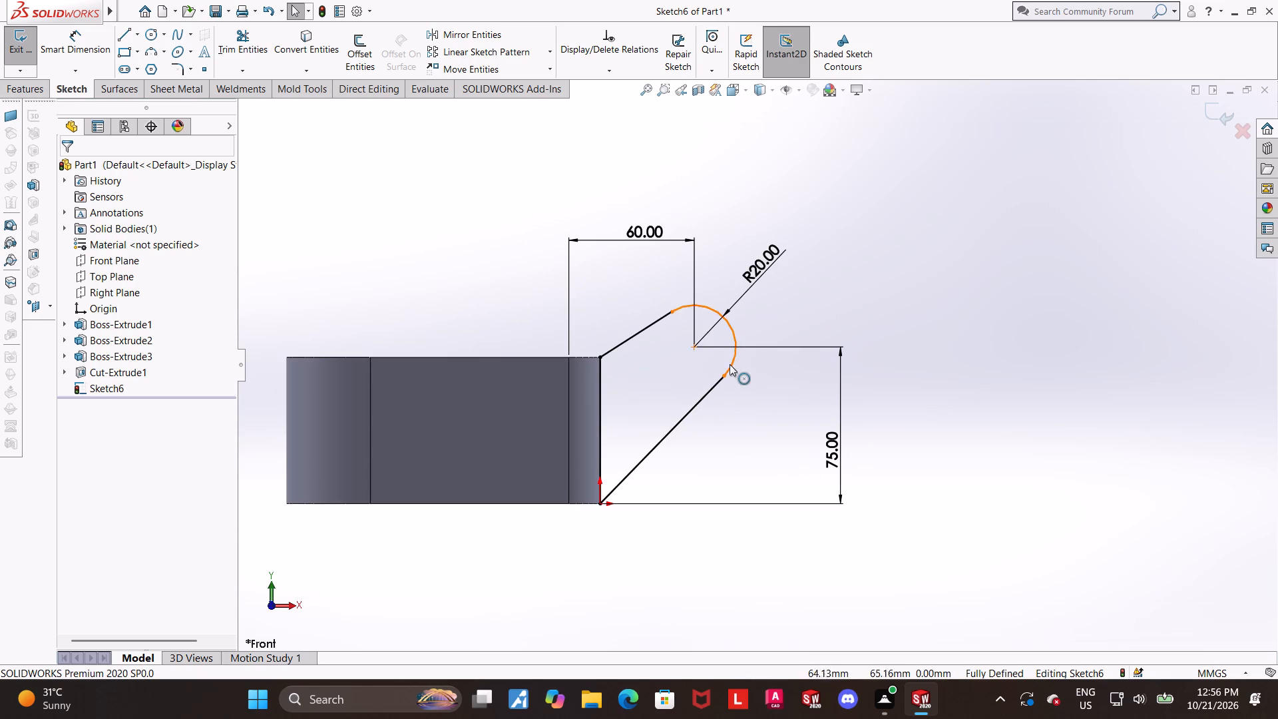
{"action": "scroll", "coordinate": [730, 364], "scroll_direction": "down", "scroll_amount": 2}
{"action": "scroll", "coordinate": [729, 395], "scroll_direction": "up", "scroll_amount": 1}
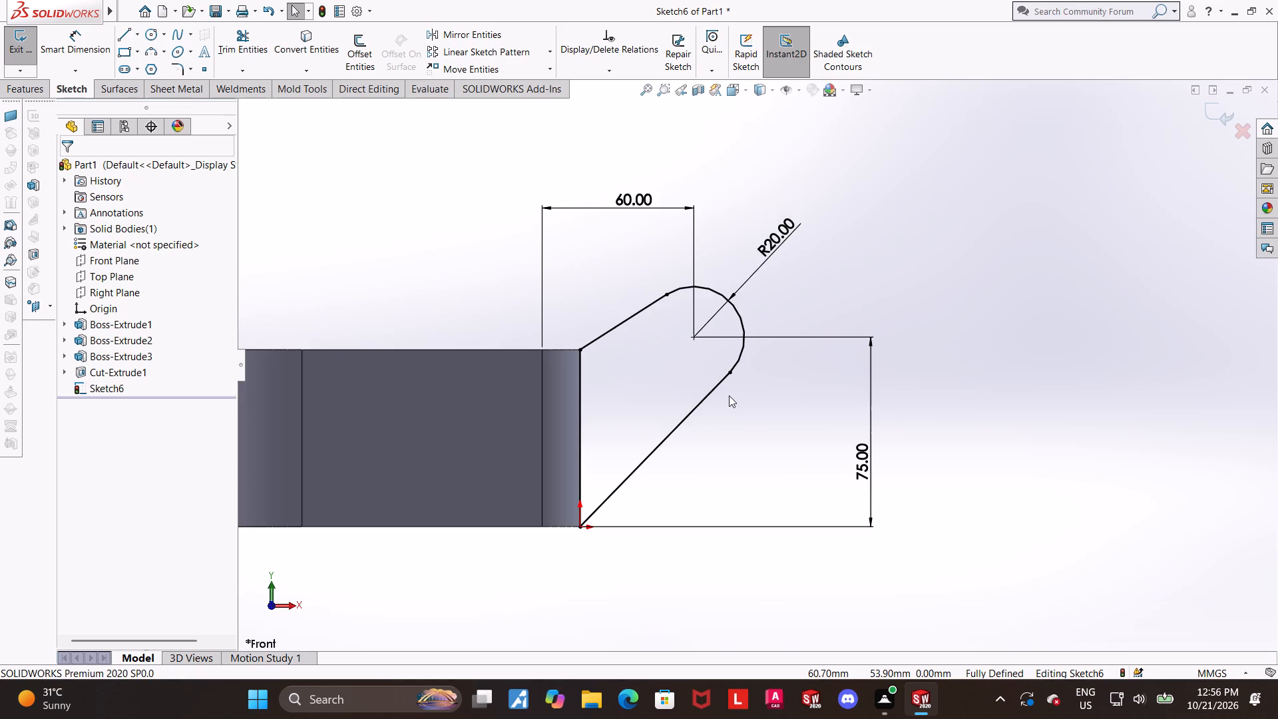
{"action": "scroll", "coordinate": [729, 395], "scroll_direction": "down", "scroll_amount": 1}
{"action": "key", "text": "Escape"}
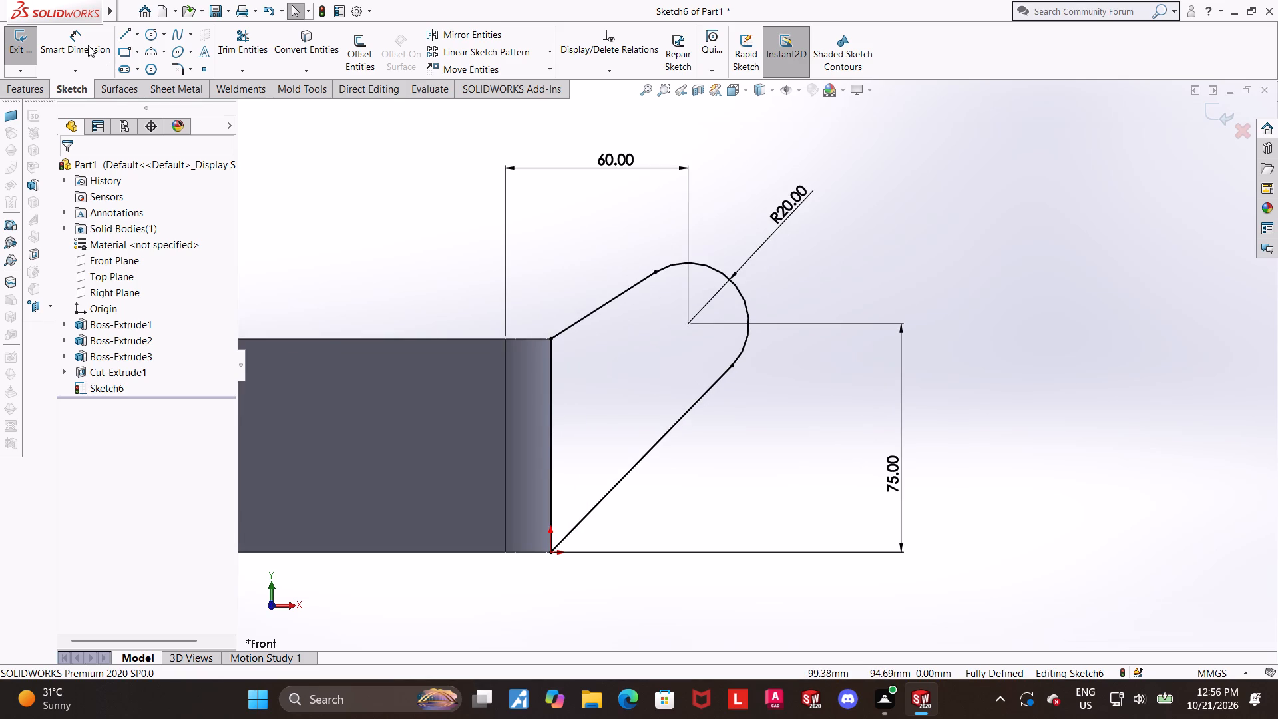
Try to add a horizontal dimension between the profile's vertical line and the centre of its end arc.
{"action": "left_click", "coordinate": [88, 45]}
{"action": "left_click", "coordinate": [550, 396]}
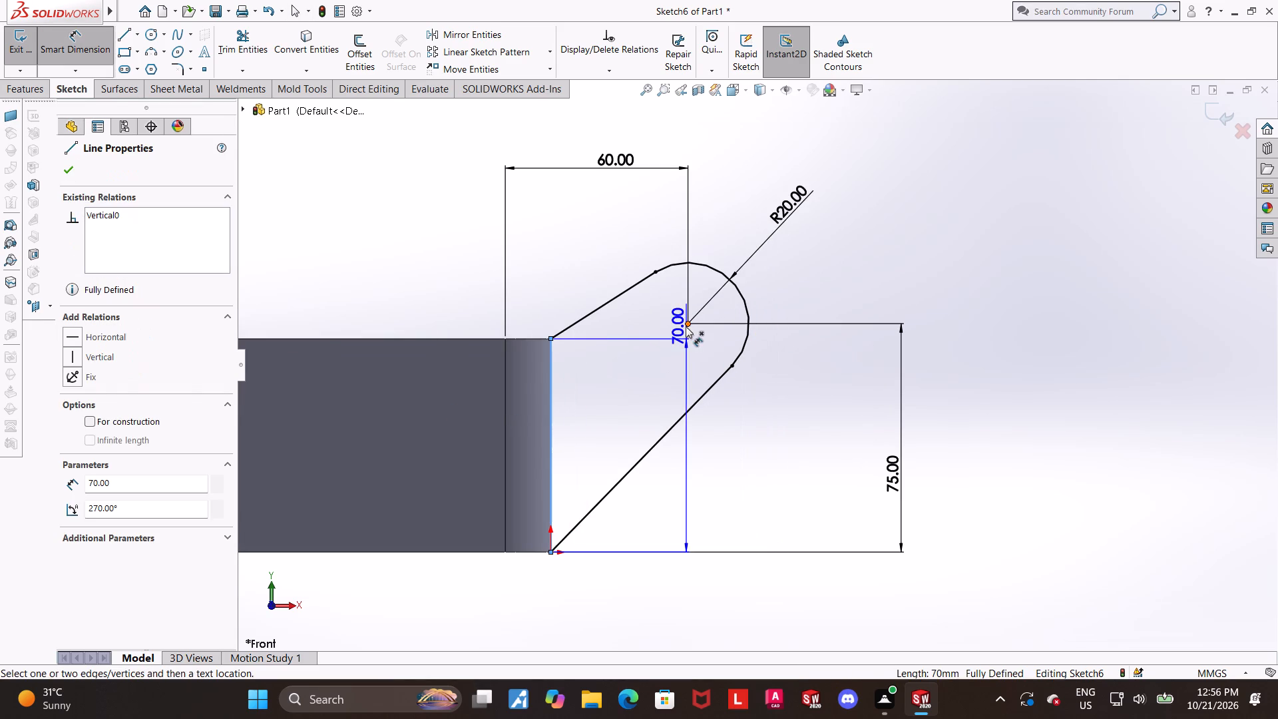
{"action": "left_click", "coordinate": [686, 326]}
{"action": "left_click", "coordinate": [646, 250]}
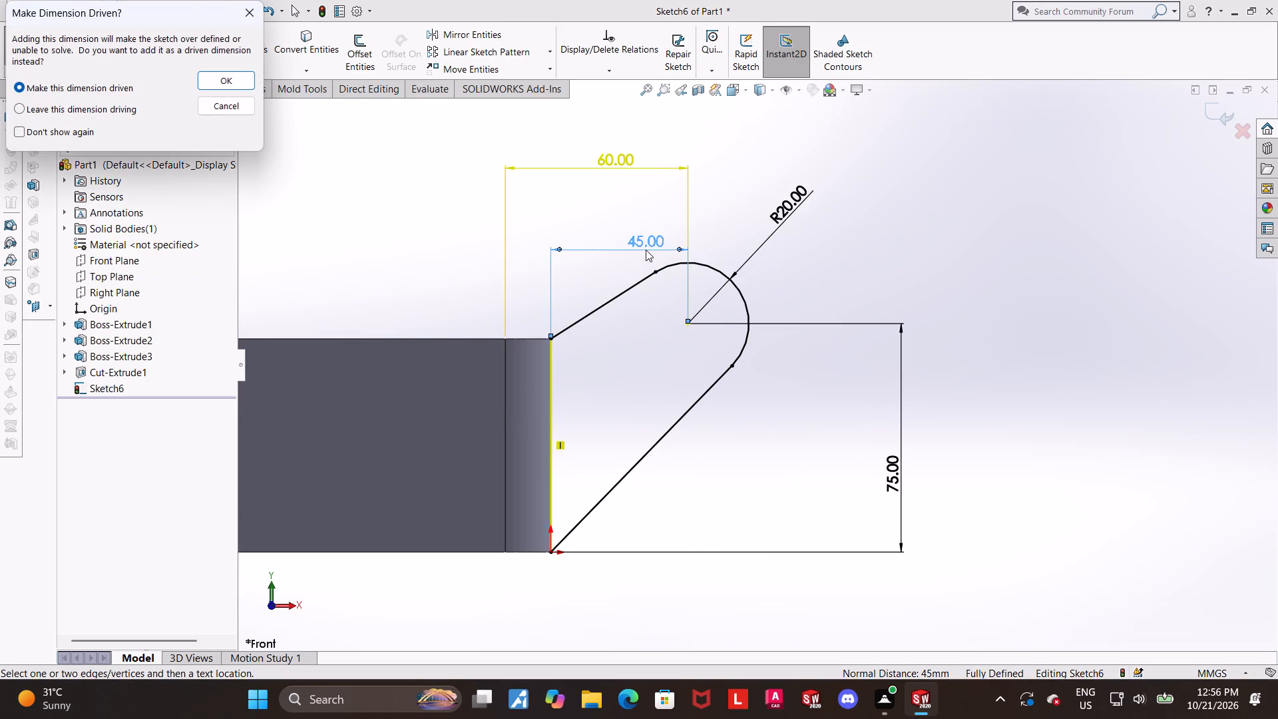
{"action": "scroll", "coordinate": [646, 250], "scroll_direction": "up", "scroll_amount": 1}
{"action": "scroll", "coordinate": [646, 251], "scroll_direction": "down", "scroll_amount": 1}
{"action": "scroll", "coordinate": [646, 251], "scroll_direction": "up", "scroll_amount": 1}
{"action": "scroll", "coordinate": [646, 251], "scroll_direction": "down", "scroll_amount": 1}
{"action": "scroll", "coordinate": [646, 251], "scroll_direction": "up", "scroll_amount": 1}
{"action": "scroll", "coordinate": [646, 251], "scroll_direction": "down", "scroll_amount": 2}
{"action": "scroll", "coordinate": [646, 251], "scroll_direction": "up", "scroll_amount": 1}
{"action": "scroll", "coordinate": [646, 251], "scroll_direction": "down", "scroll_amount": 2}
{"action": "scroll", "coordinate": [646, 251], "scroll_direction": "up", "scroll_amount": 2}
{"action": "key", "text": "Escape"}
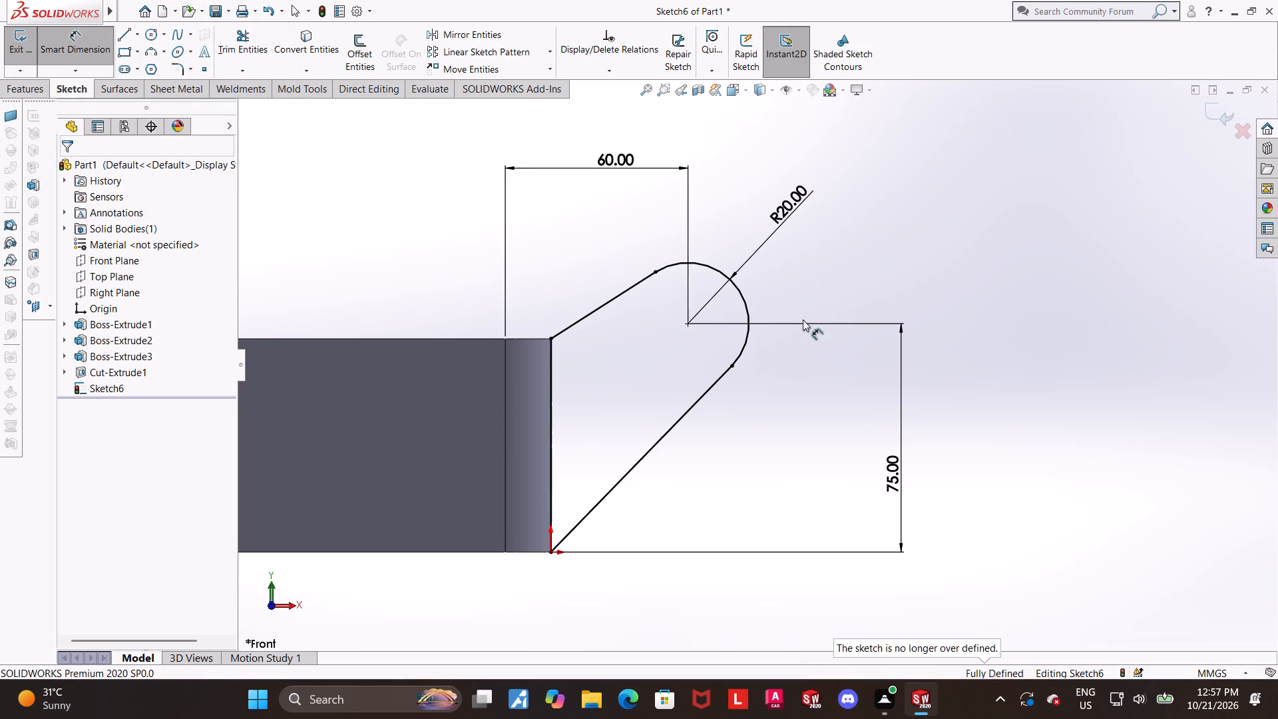
Exit the arm sketch and start an Extruded Boss/Base from its profile with the start condition set to Offset.
{"action": "scroll", "coordinate": [803, 320], "scroll_direction": "up", "scroll_amount": 1}
{"action": "middle_click_drag", "start_coordinate": [960, 280], "coordinate": [931, 306]}
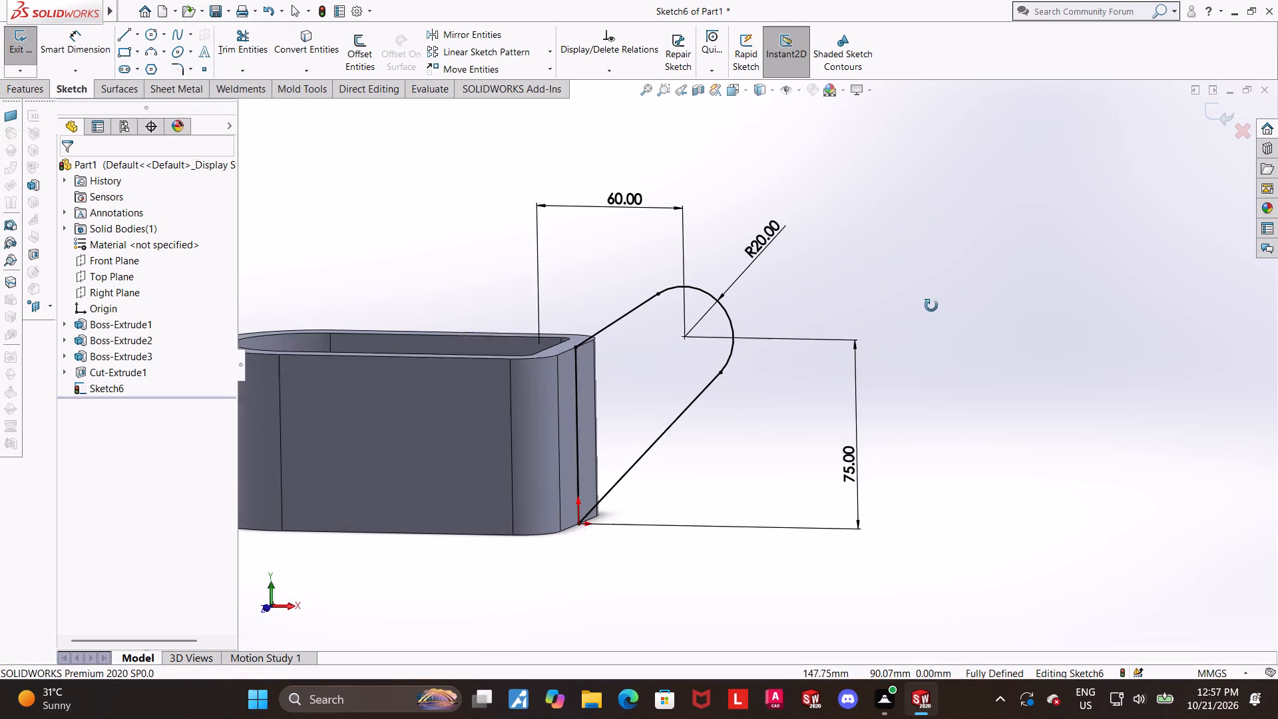
{"action": "middle_click_drag", "start_coordinate": [931, 306], "coordinate": [931, 306]}
{"action": "left_click", "coordinate": [1213, 120]}
{"action": "scroll", "coordinate": [865, 289], "scroll_direction": "up", "scroll_amount": 2}
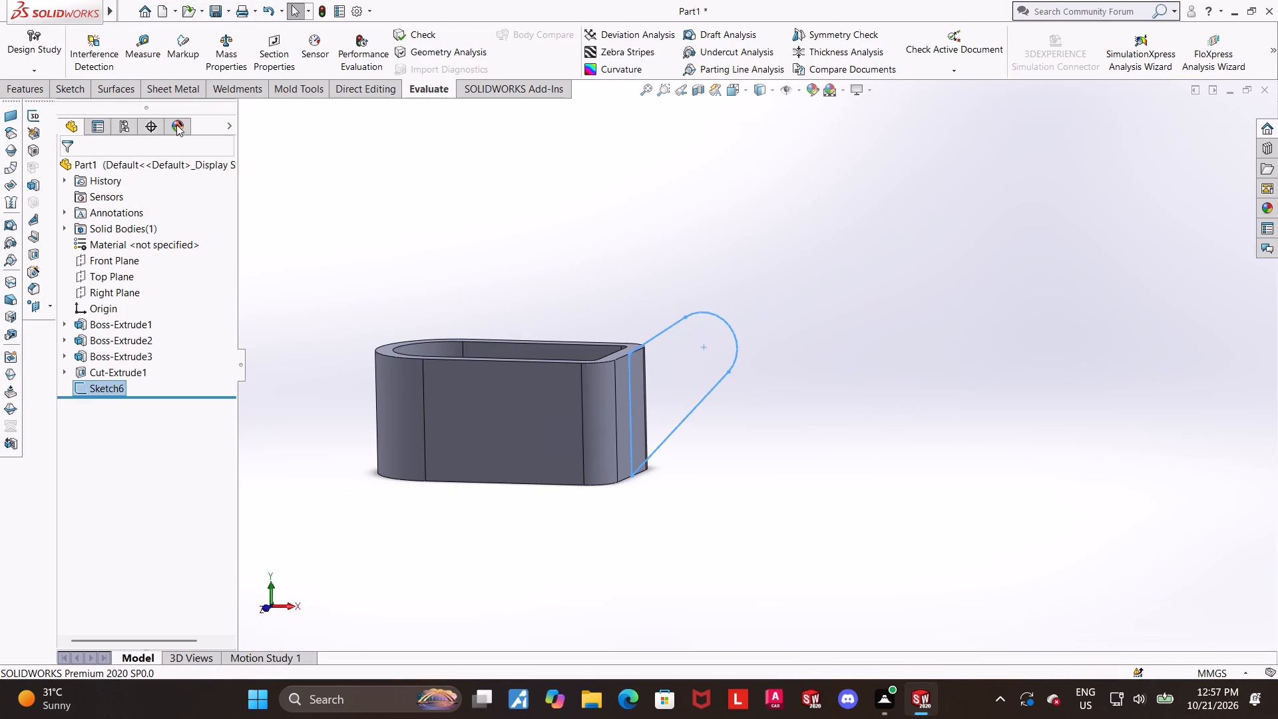
{"action": "left_click", "coordinate": [35, 86]}
{"action": "left_click", "coordinate": [52, 49]}
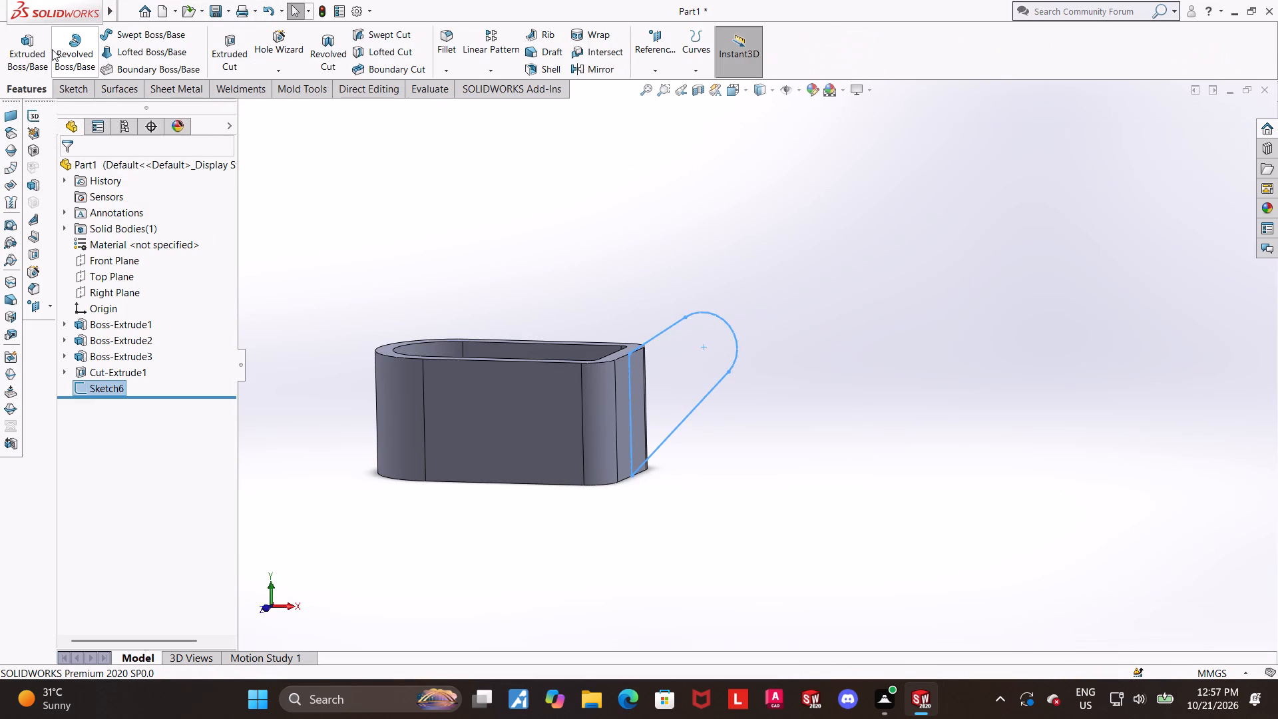
{"action": "left_click", "coordinate": [93, 170]}
{"action": "left_click", "coordinate": [28, 47]}
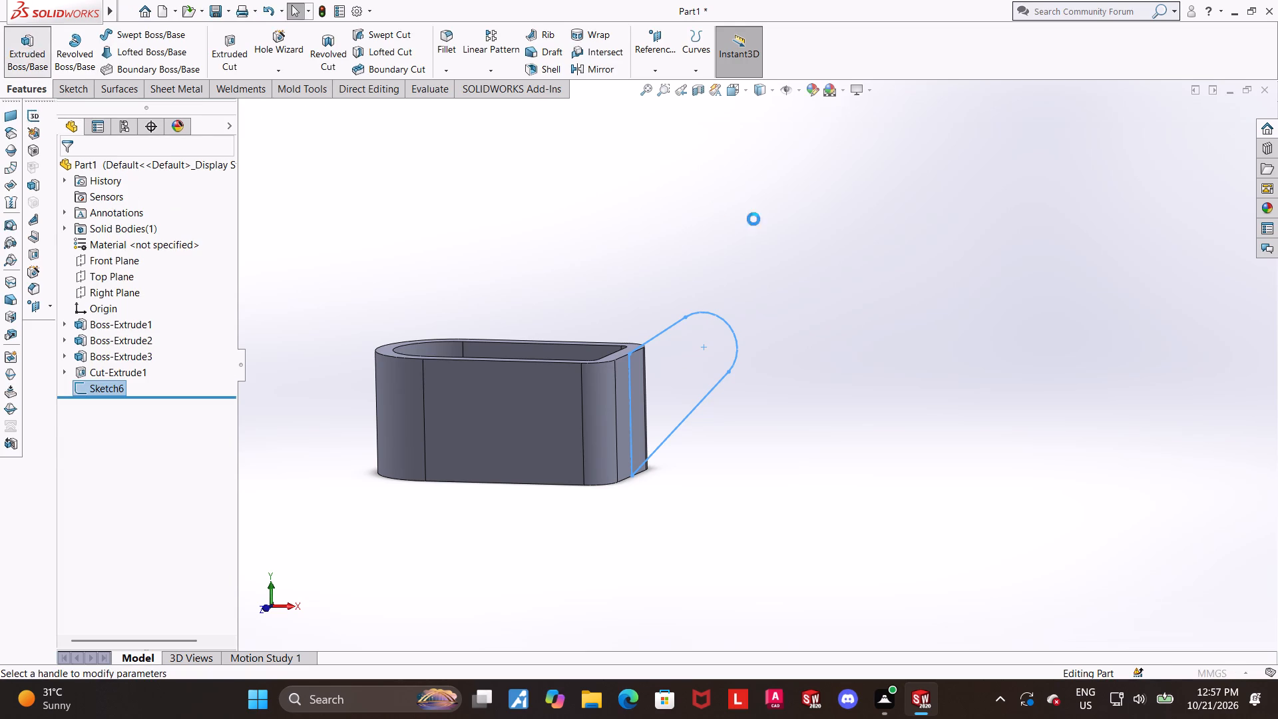
{"action": "scroll", "coordinate": [753, 221], "scroll_direction": "up", "scroll_amount": 2}
{"action": "middle_click_drag", "start_coordinate": [747, 300], "coordinate": [732, 309]}
{"action": "scroll", "coordinate": [532, 393], "scroll_direction": "down", "scroll_amount": 2}
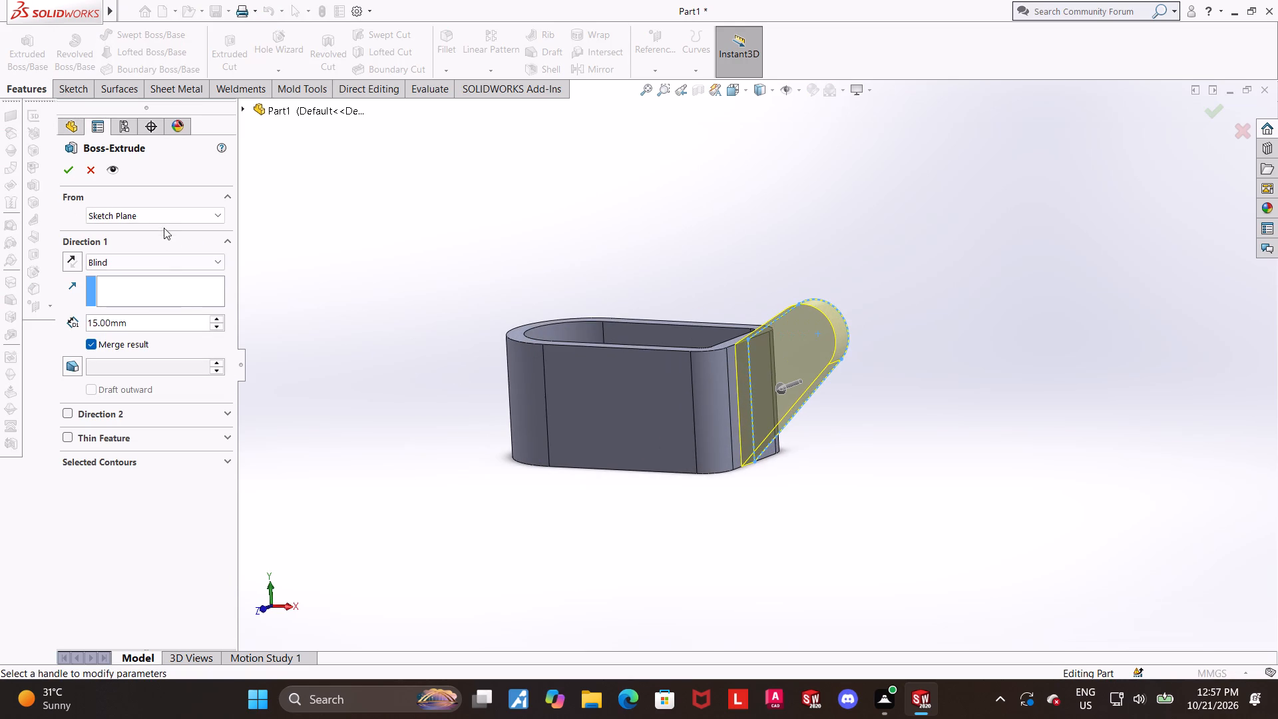
{"action": "left_click", "coordinate": [165, 219]}
{"action": "left_click", "coordinate": [158, 262]}
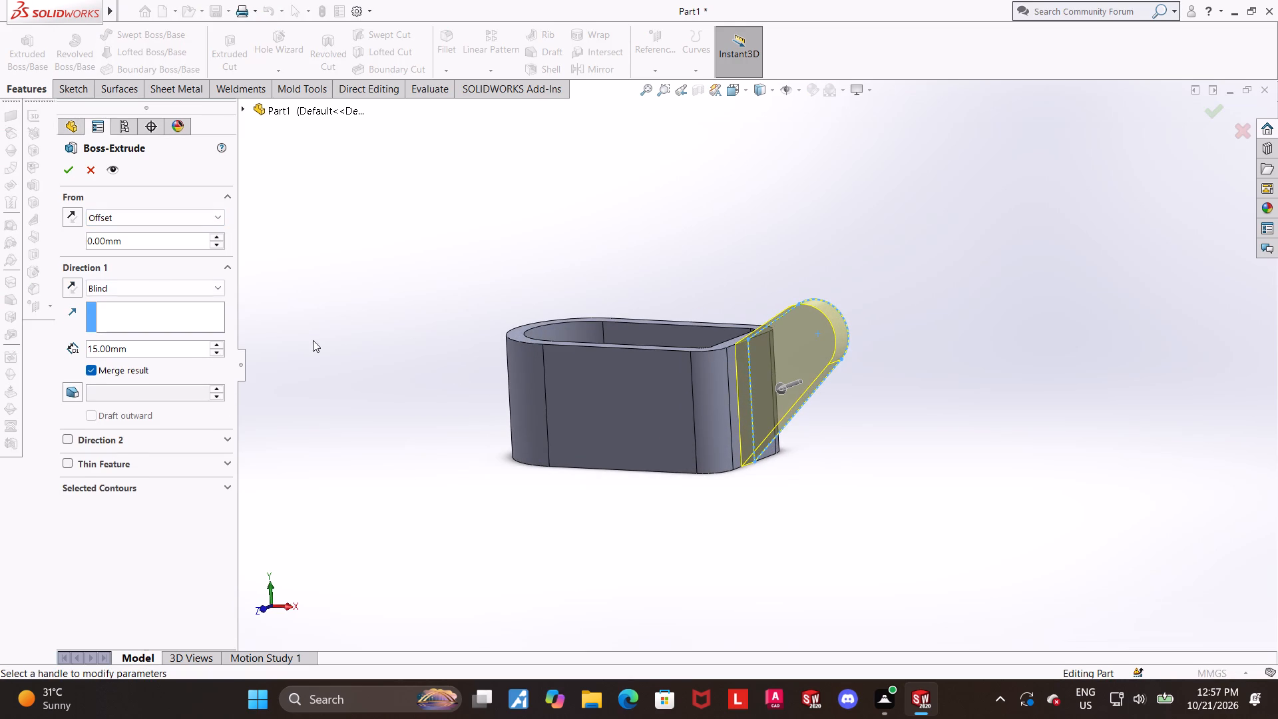
Set the start offset of the arm's extrusion to 10 mm.
{"action": "scroll", "coordinate": [650, 442], "scroll_direction": "up", "scroll_amount": 1}
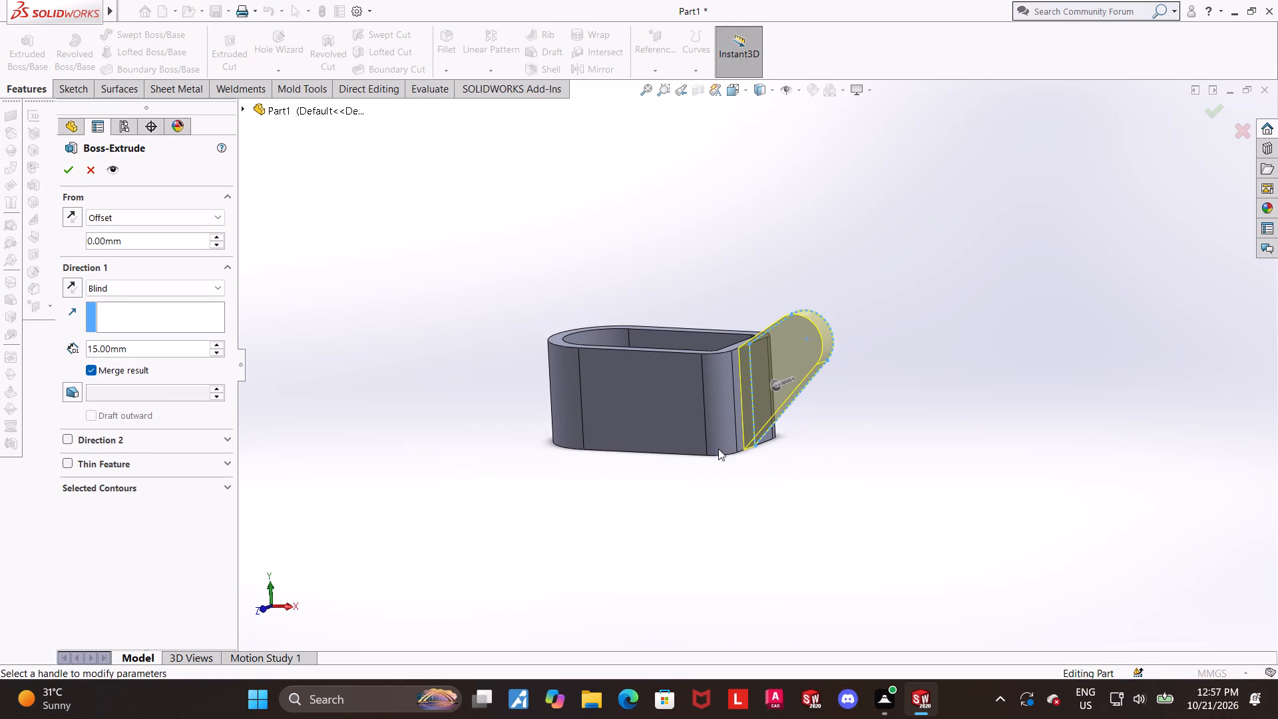
{"action": "scroll", "coordinate": [890, 394], "scroll_direction": "down", "scroll_amount": 1}
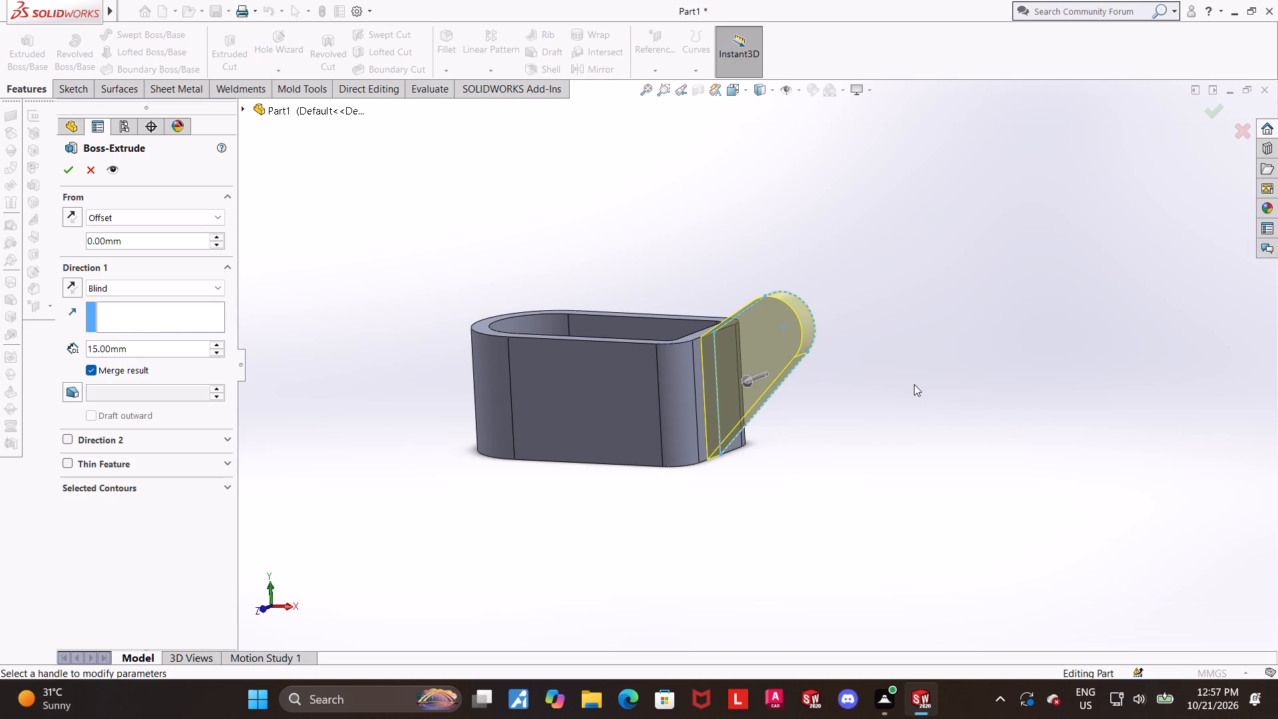
{"action": "scroll", "coordinate": [913, 382], "scroll_direction": "down", "scroll_amount": 1}
{"action": "scroll", "coordinate": [913, 382], "scroll_direction": "up", "scroll_amount": 1}
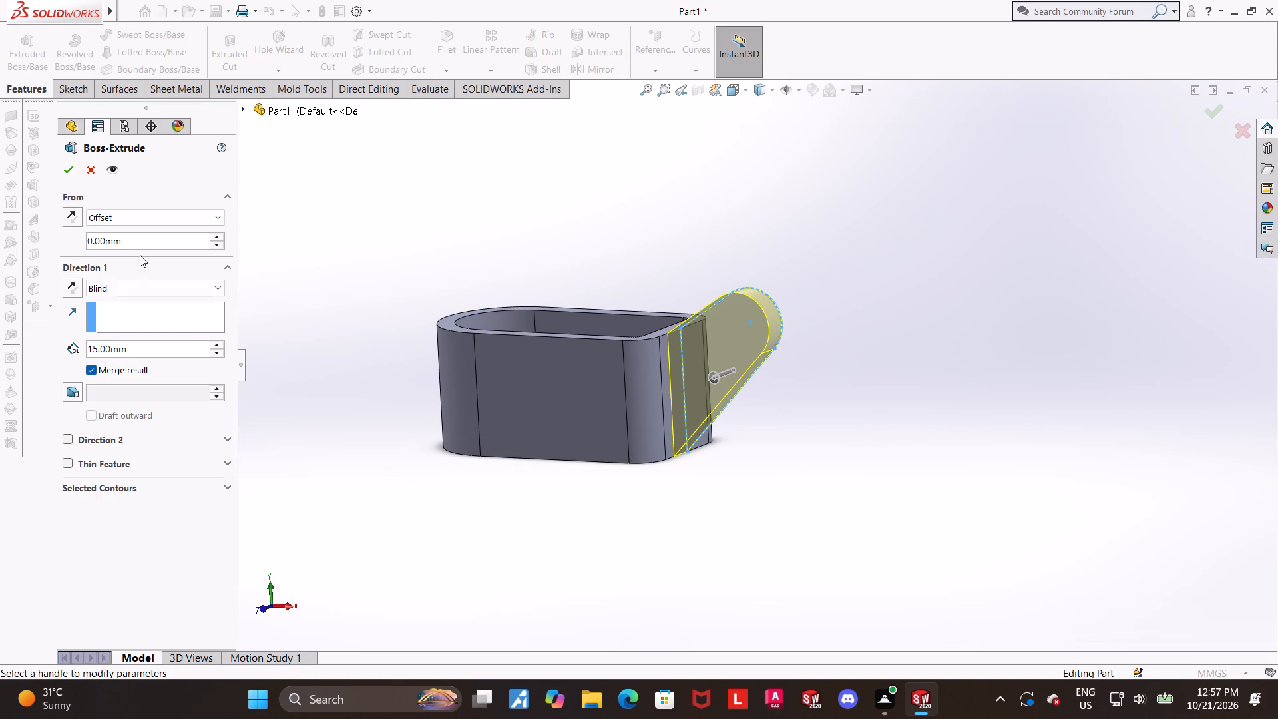
{"action": "middle_click_drag", "start_coordinate": [487, 328], "coordinate": [483, 361]}
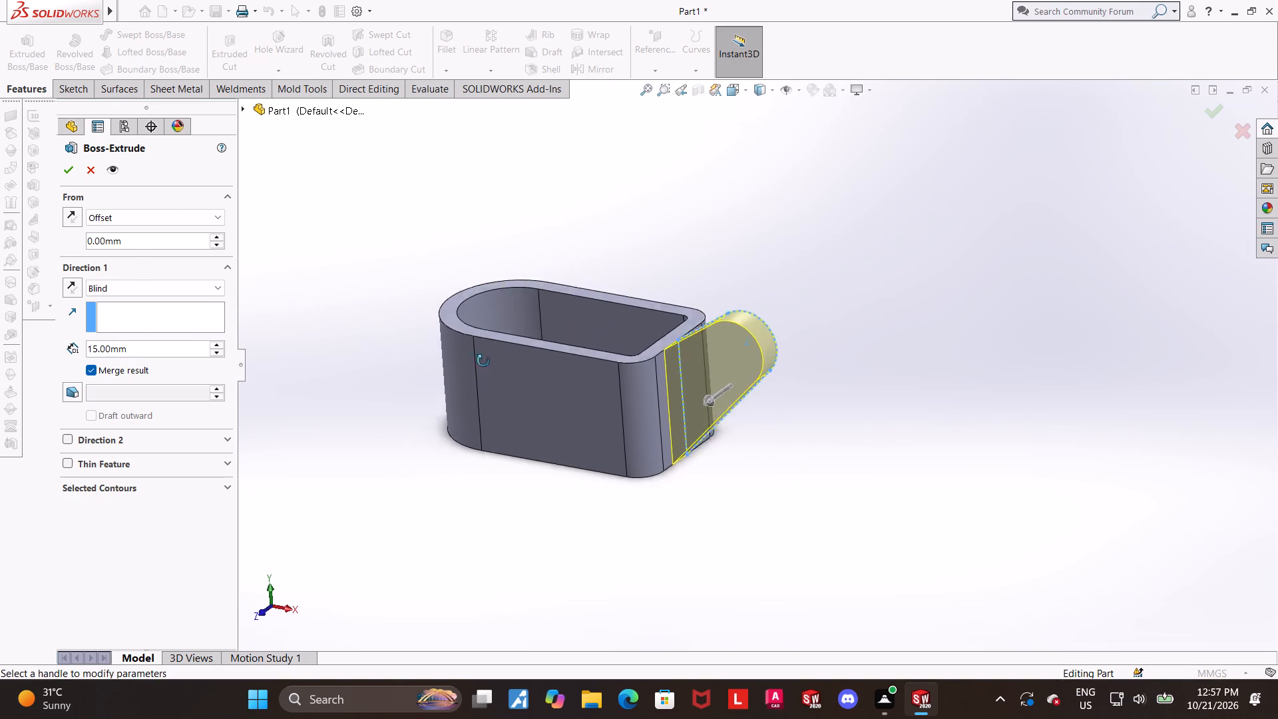
{"action": "middle_click_drag", "start_coordinate": [483, 361], "coordinate": [483, 368]}
{"action": "scroll", "coordinate": [921, 439], "scroll_direction": "up", "scroll_amount": 1}
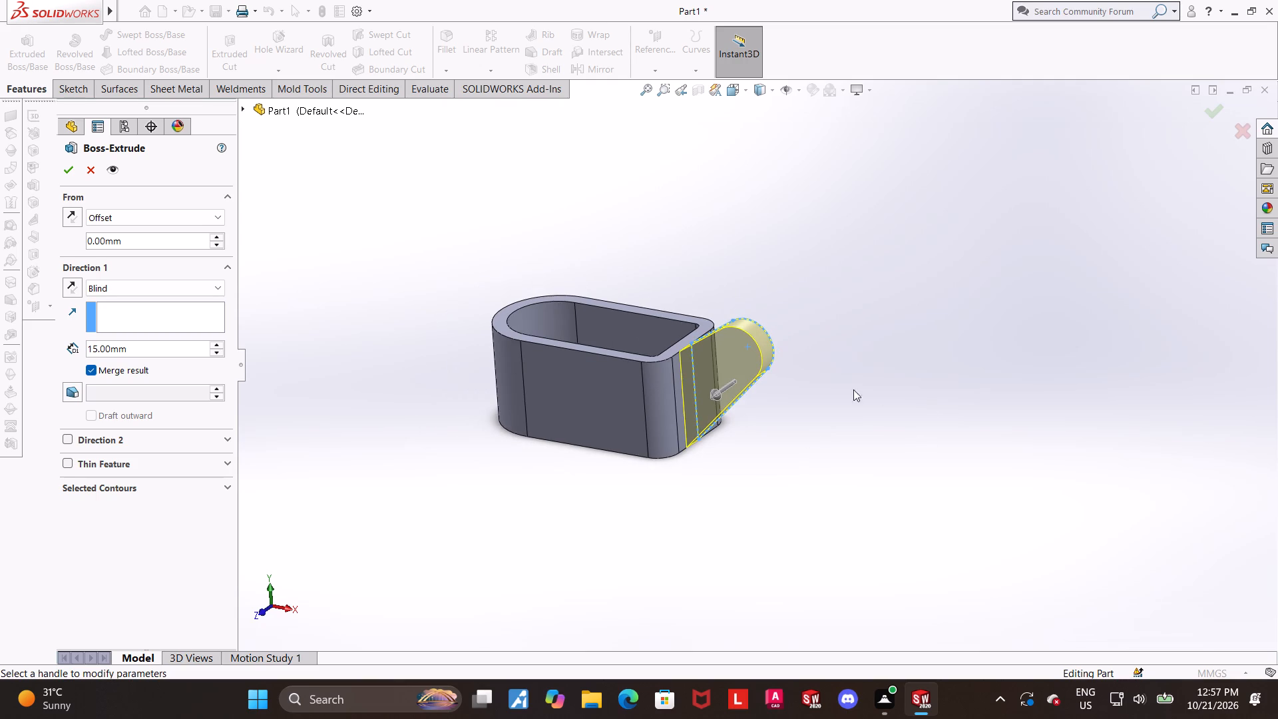
{"action": "scroll", "coordinate": [814, 387], "scroll_direction": "down", "scroll_amount": 2}
{"action": "scroll", "coordinate": [830, 411], "scroll_direction": "up", "scroll_amount": 1}
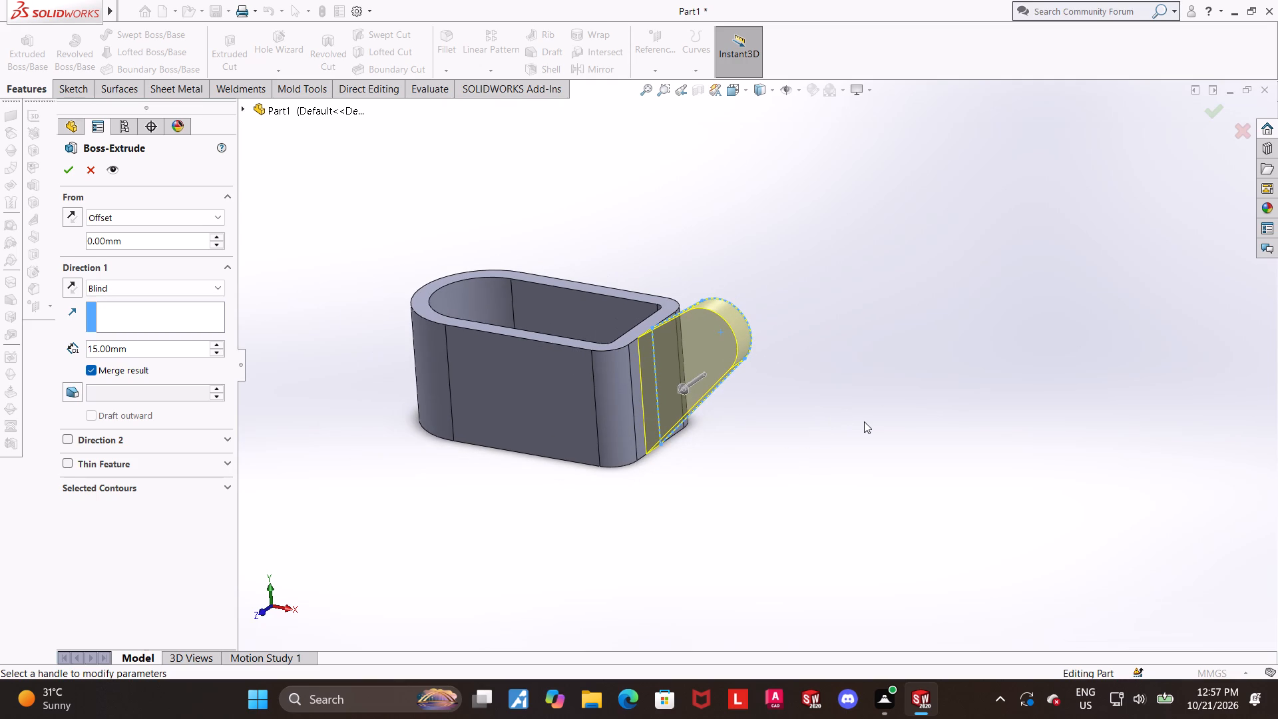
{"action": "scroll", "coordinate": [864, 421], "scroll_direction": "down", "scroll_amount": 1}
{"action": "scroll", "coordinate": [864, 421], "scroll_direction": "up", "scroll_amount": 1}
{"action": "scroll", "coordinate": [861, 425], "scroll_direction": "down", "scroll_amount": 1}
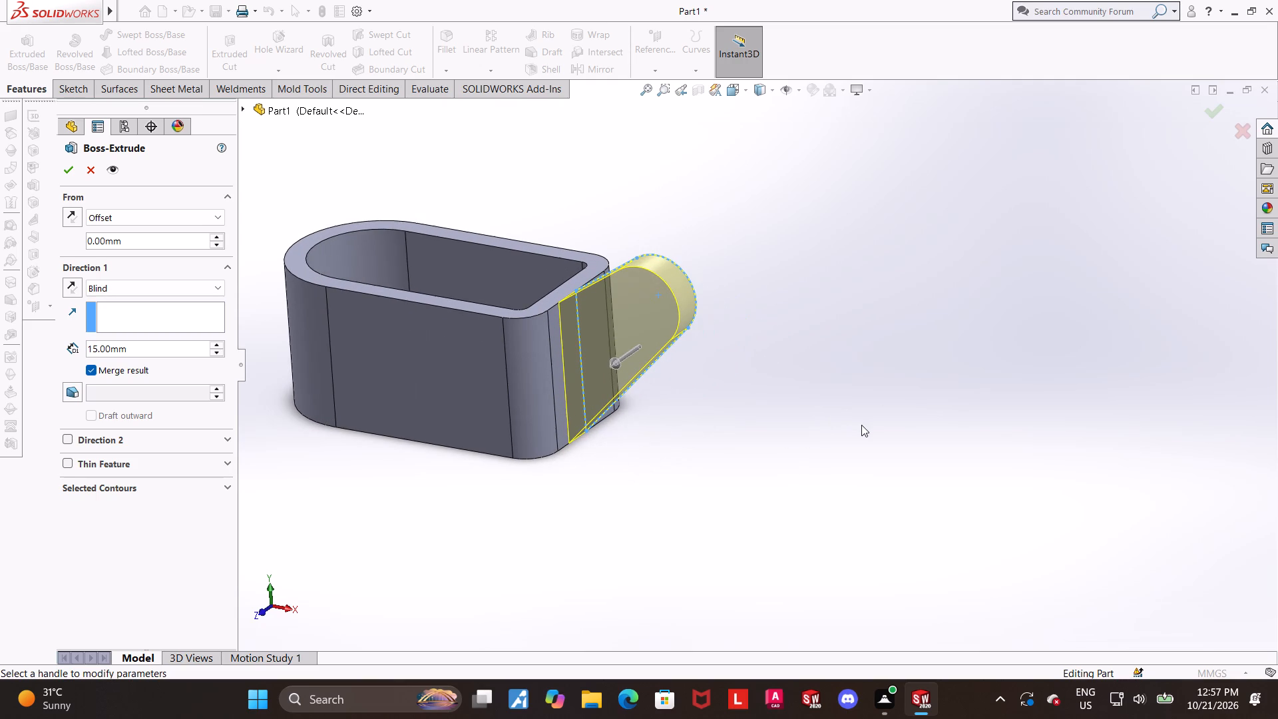
{"action": "left_click_drag", "start_coordinate": [130, 242], "coordinate": [101, 228]}
{"action": "left_click_drag", "start_coordinate": [101, 228], "coordinate": [62, 234]}
{"action": "type", "text": "10"}
{"action": "key", "text": "Return"}
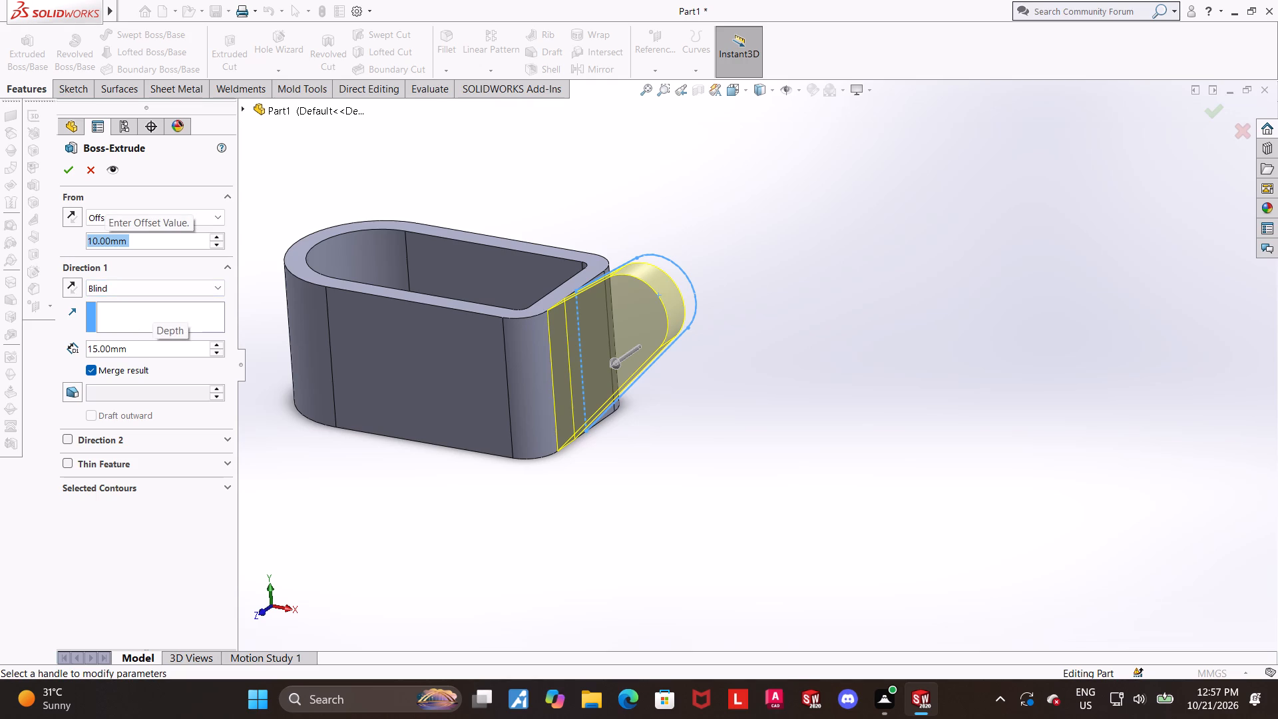
Set the arm's blind extrusion depth to 10 mm and complete the merged boss.
{"action": "middle_click_drag", "start_coordinate": [806, 344], "coordinate": [819, 445]}
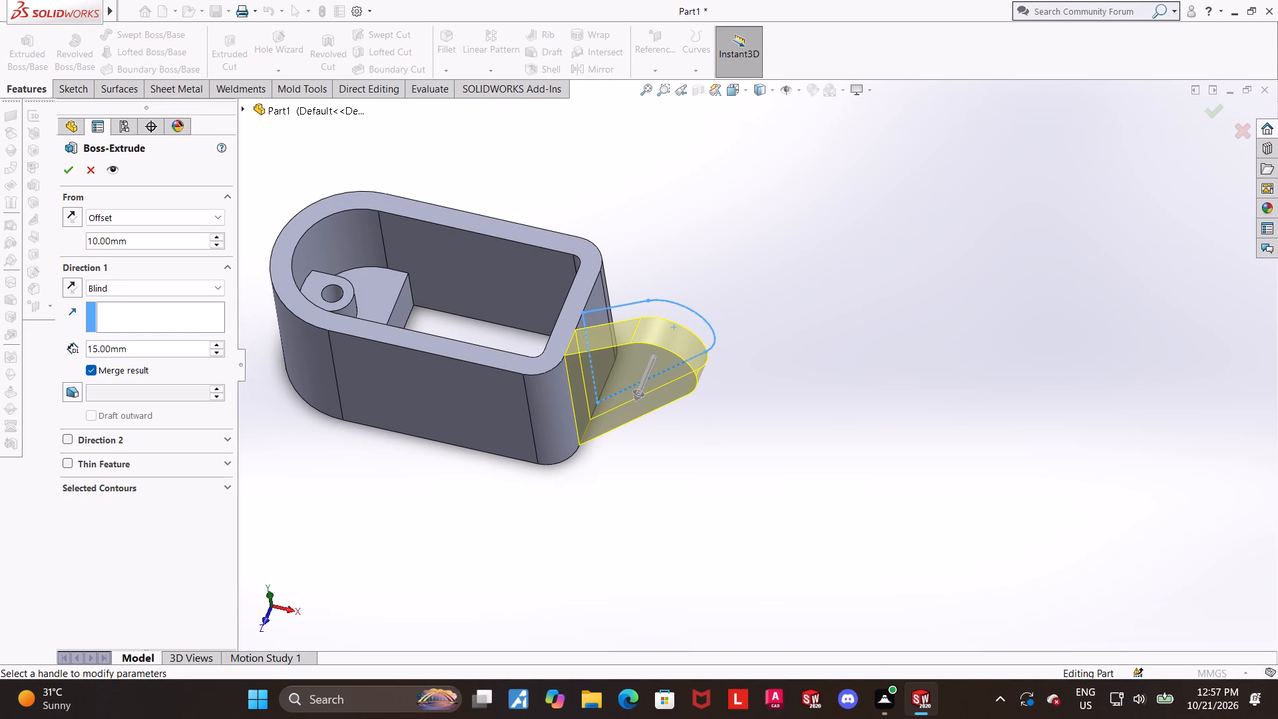
{"action": "left_click", "coordinate": [158, 351]}
{"action": "left_click_drag", "start_coordinate": [154, 351], "coordinate": [29, 344]}
{"action": "type", "text": "10"}
{"action": "key", "text": "Return"}
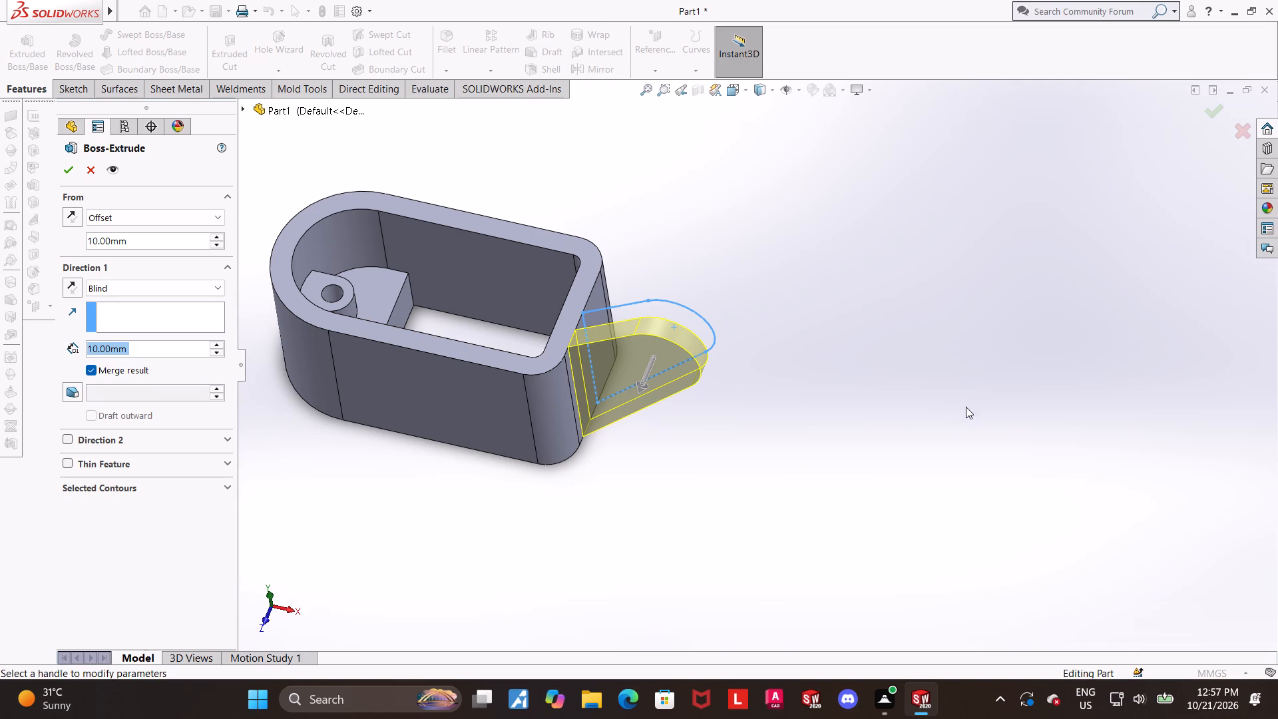
{"action": "left_click", "coordinate": [846, 410]}
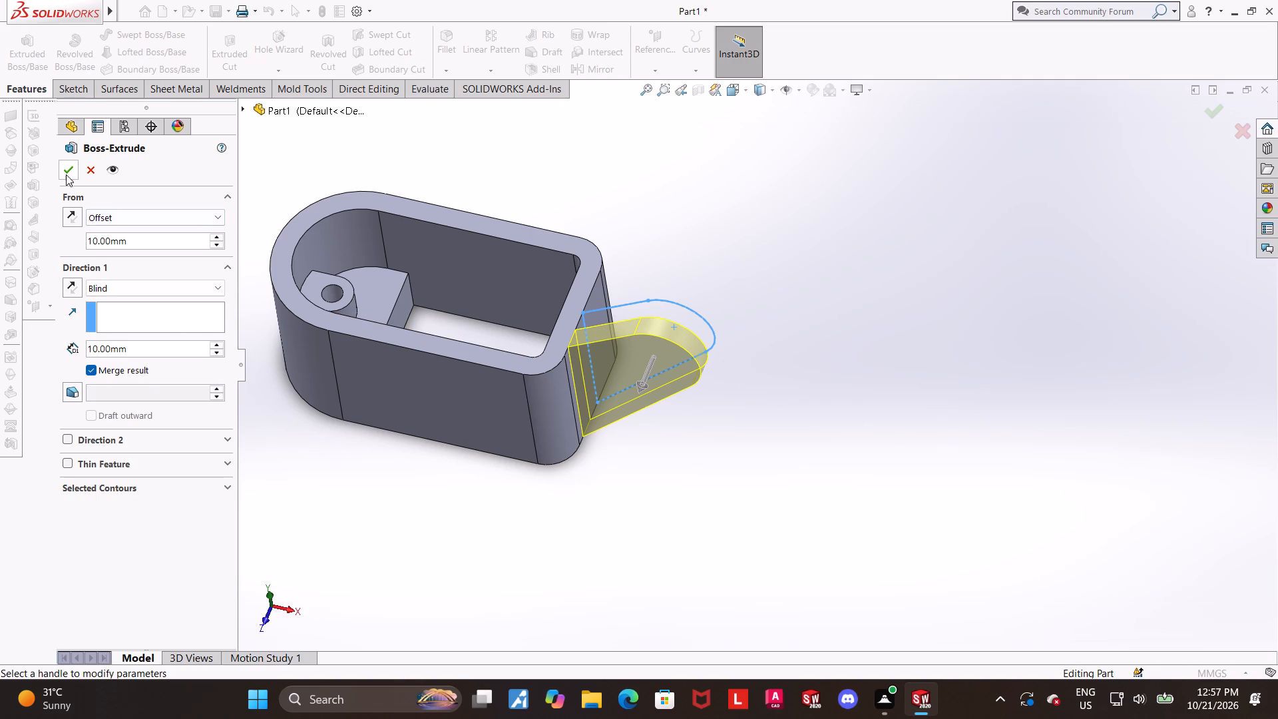
{"action": "left_click", "coordinate": [66, 174]}
{"action": "left_click", "coordinate": [857, 293]}
Start a sketch on the arm's outer face and draw a circle of about 17 mm radius near the rounded end's centre.
{"action": "middle_click_drag", "start_coordinate": [802, 324], "coordinate": [809, 267]}
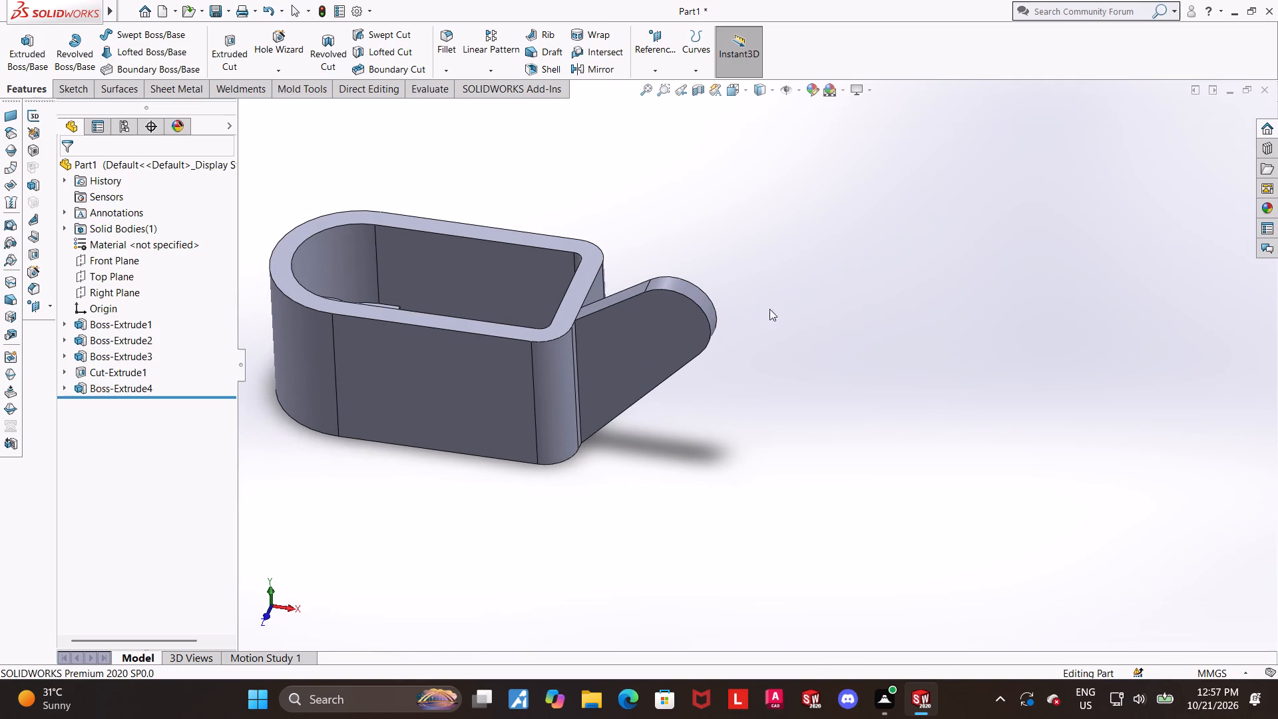
{"action": "middle_click_drag", "start_coordinate": [745, 328], "coordinate": [751, 296]}
{"action": "left_click", "coordinate": [662, 310]}
{"action": "left_click", "coordinate": [724, 279]}
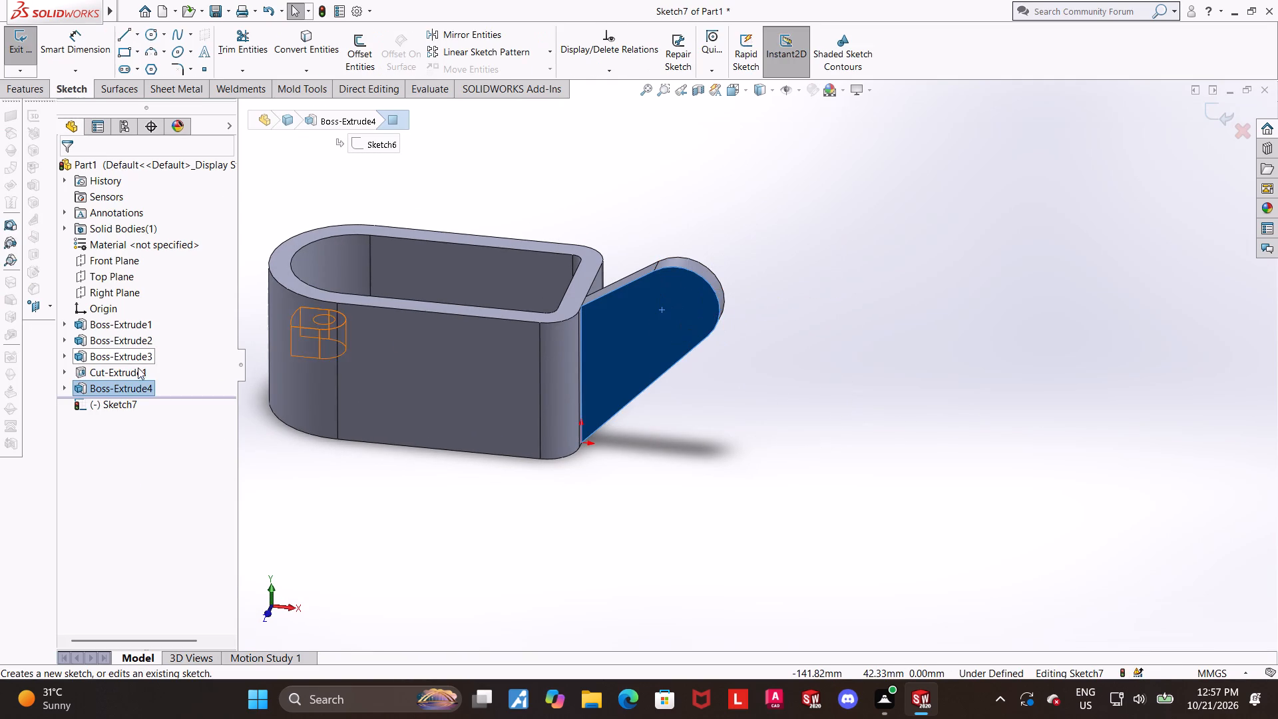
{"action": "left_click", "coordinate": [118, 404]}
{"action": "left_click", "coordinate": [147, 380]}
{"action": "left_click", "coordinate": [148, 35]}
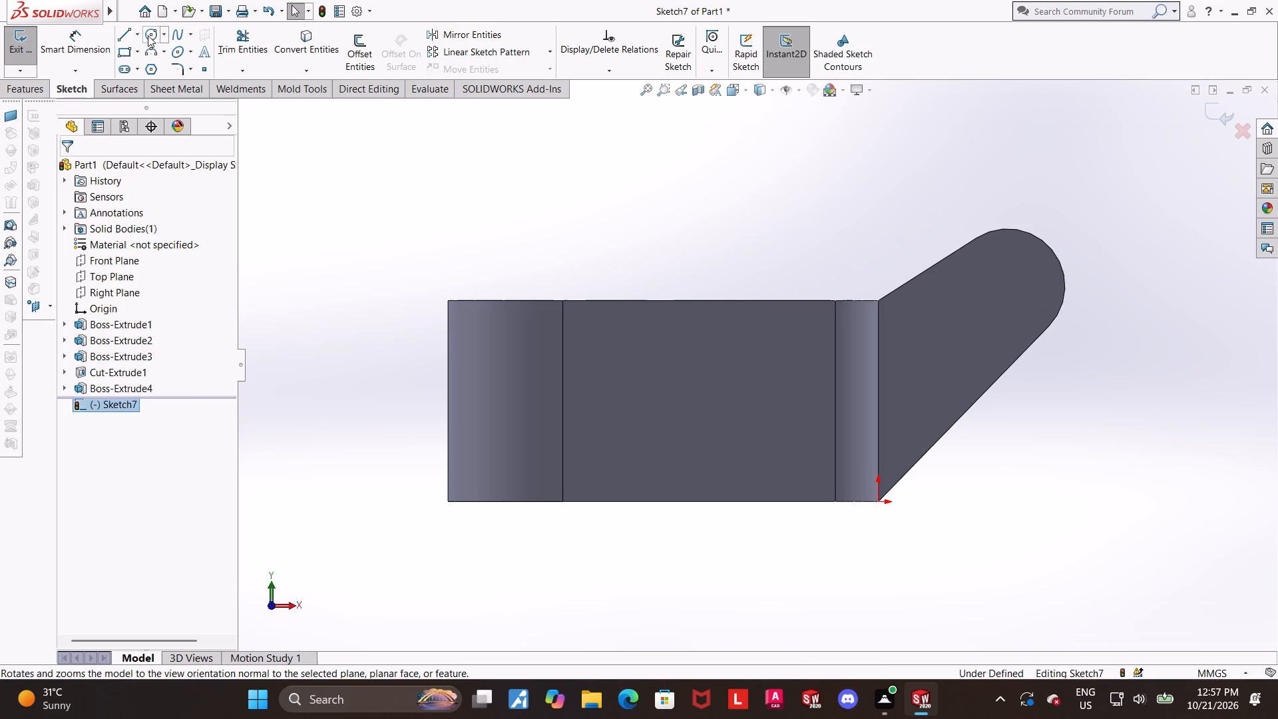
{"action": "left_click", "coordinate": [1016, 285]}
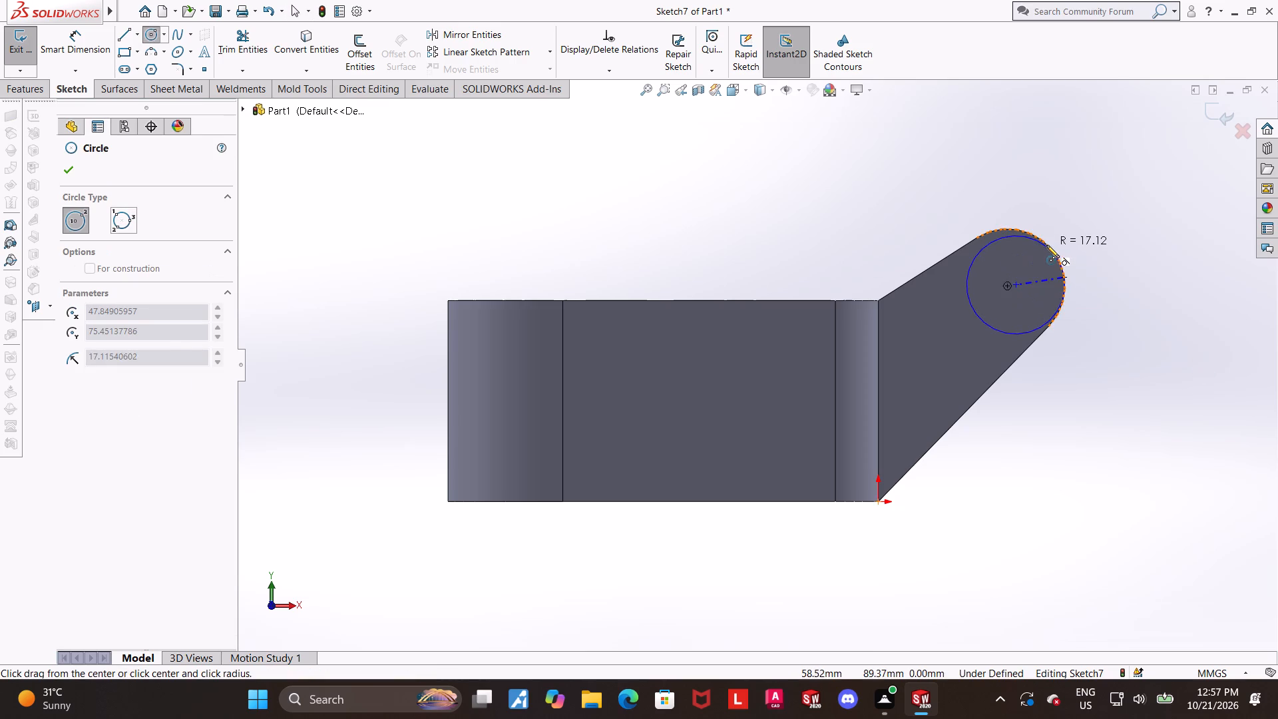
{"action": "left_click", "coordinate": [1046, 245]}
{"action": "key", "text": "Escape"}
{"action": "key", "text": "Escape"}
{"action": "key", "text": "Escape"}
{"action": "left_click", "coordinate": [1068, 186]}
Make the sketched circle coradial with the arm's rounded end edge.
{"action": "left_click", "coordinate": [1009, 227]}
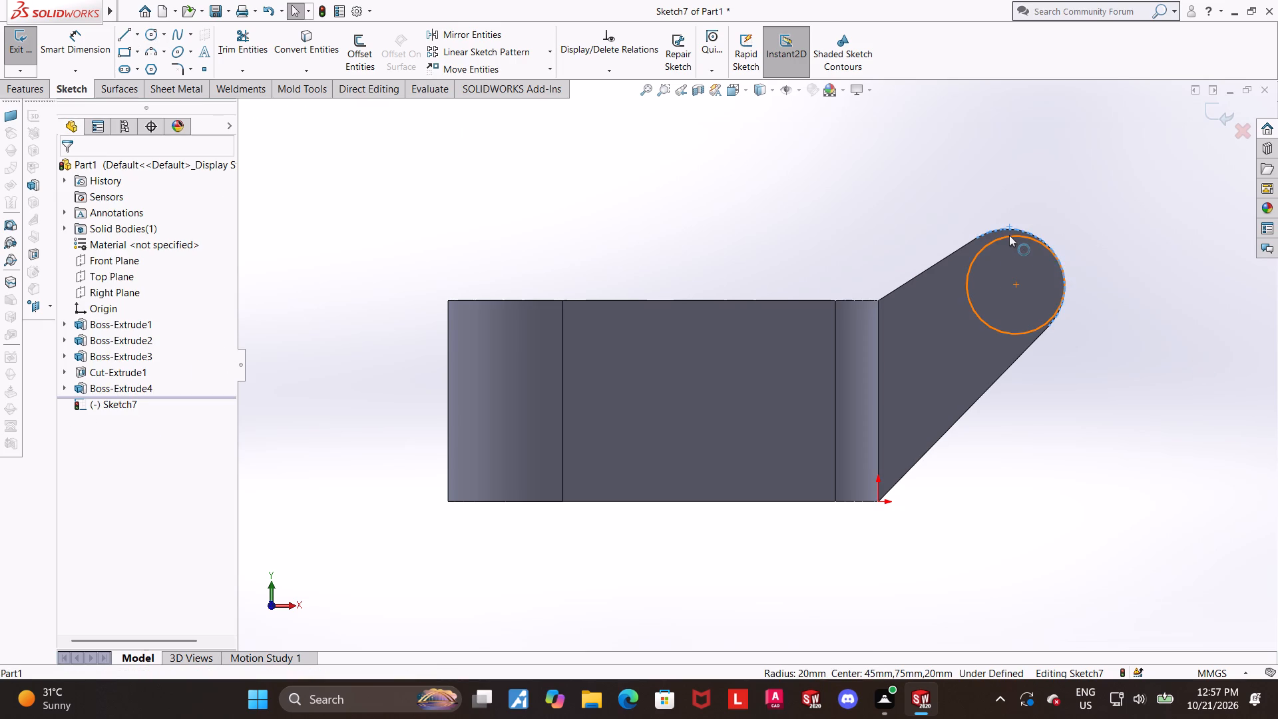
{"action": "left_click", "coordinate": [1009, 235], "text": "ctrl"}
{"action": "left_click", "coordinate": [73, 407]}
{"action": "left_click", "coordinate": [760, 224]}
Exit the sketch and extrude the circle 5 mm as a disc boss on the arm's outer face.
{"action": "scroll", "coordinate": [823, 254], "scroll_direction": "up", "scroll_amount": 3}
{"action": "scroll", "coordinate": [964, 371], "scroll_direction": "down", "scroll_amount": 2}
{"action": "scroll", "coordinate": [936, 323], "scroll_direction": "down", "scroll_amount": 1}
{"action": "middle_click_drag", "start_coordinate": [1020, 310], "coordinate": [999, 357]}
{"action": "left_click", "coordinate": [1217, 109]}
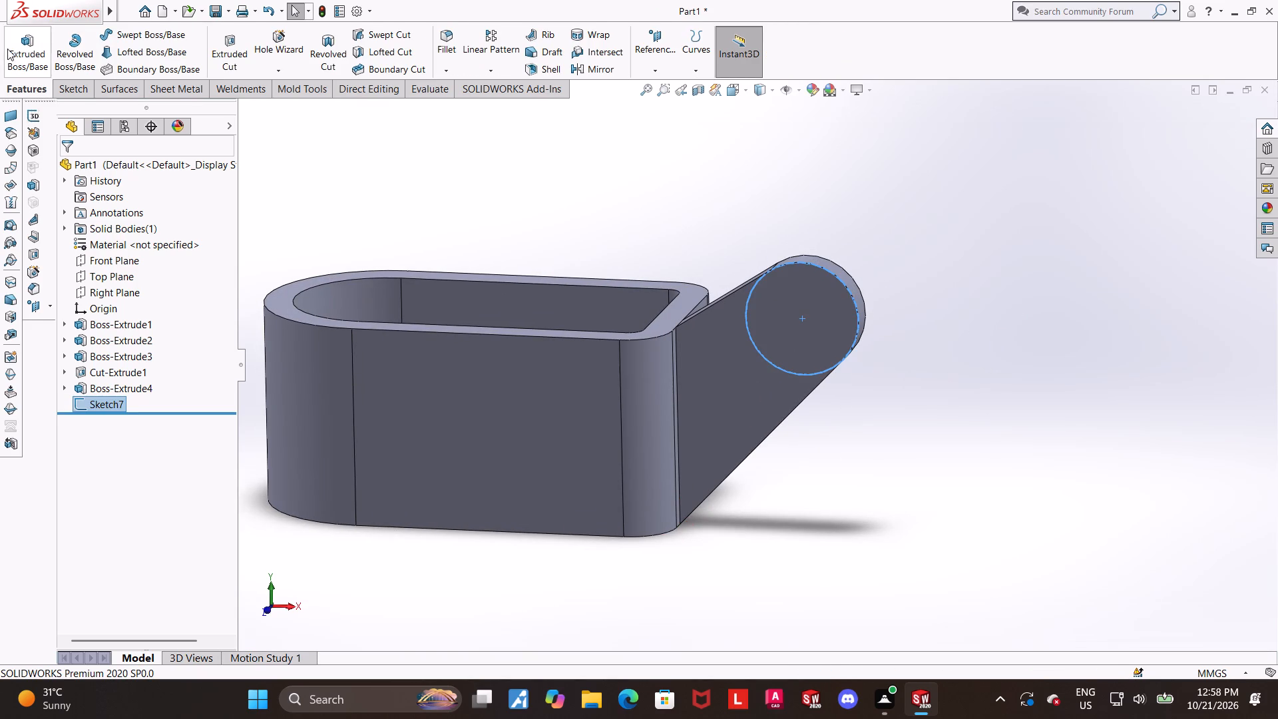
{"action": "left_click", "coordinate": [8, 49]}
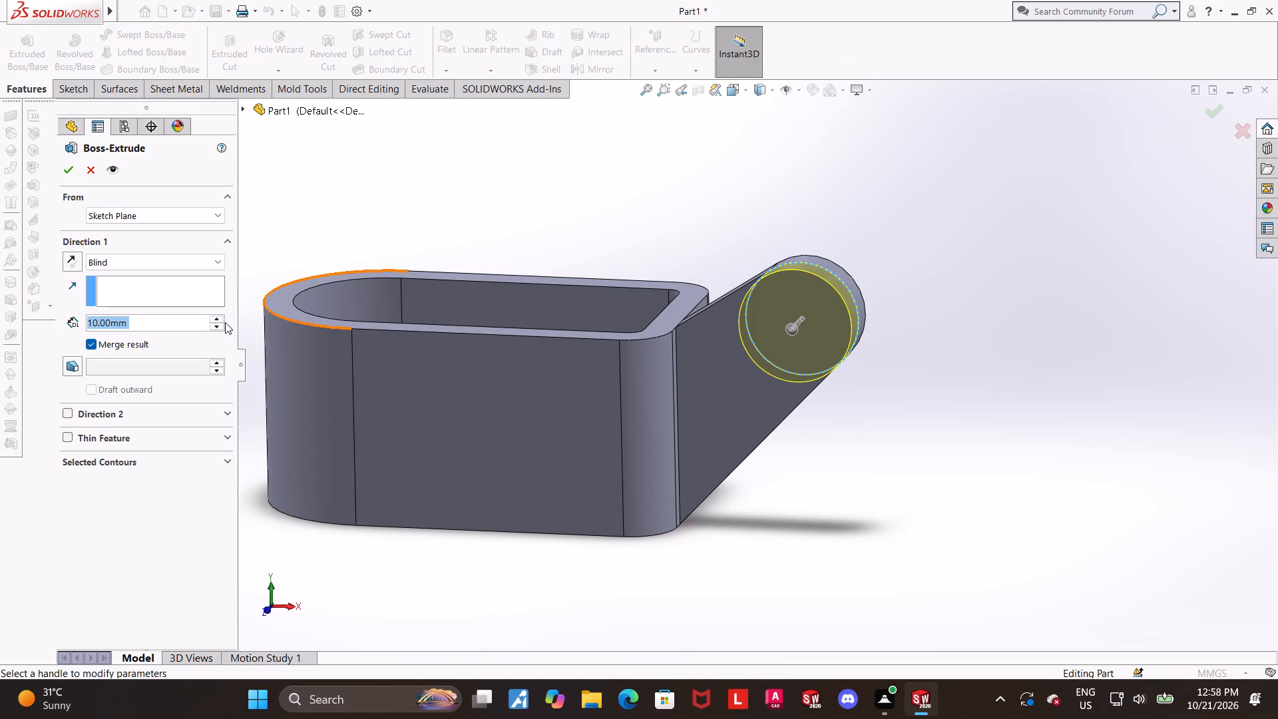
{"action": "key", "text": "5"}
{"action": "key", "text": "Return"}
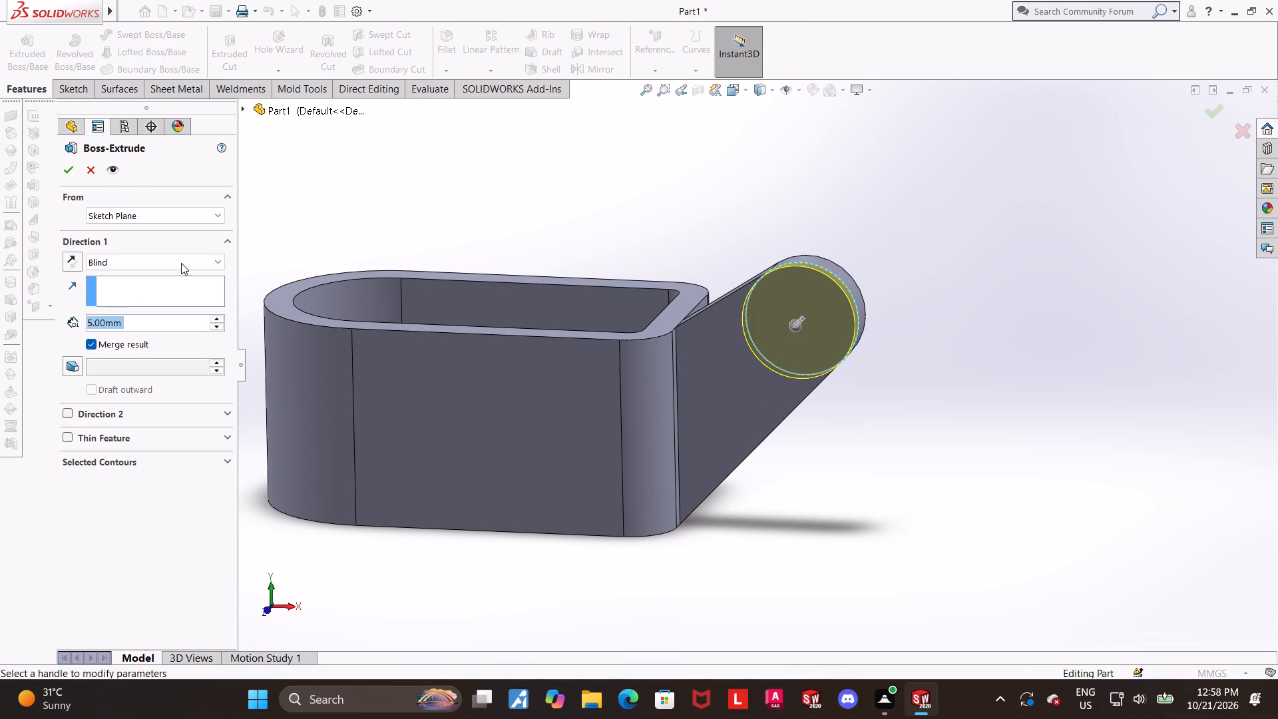
{"action": "left_click", "coordinate": [76, 165]}
{"action": "left_click", "coordinate": [919, 271]}
Mirror the disc boss and the arm about the Front Plane.
{"action": "middle_click_drag", "start_coordinate": [922, 288], "coordinate": [881, 348]}
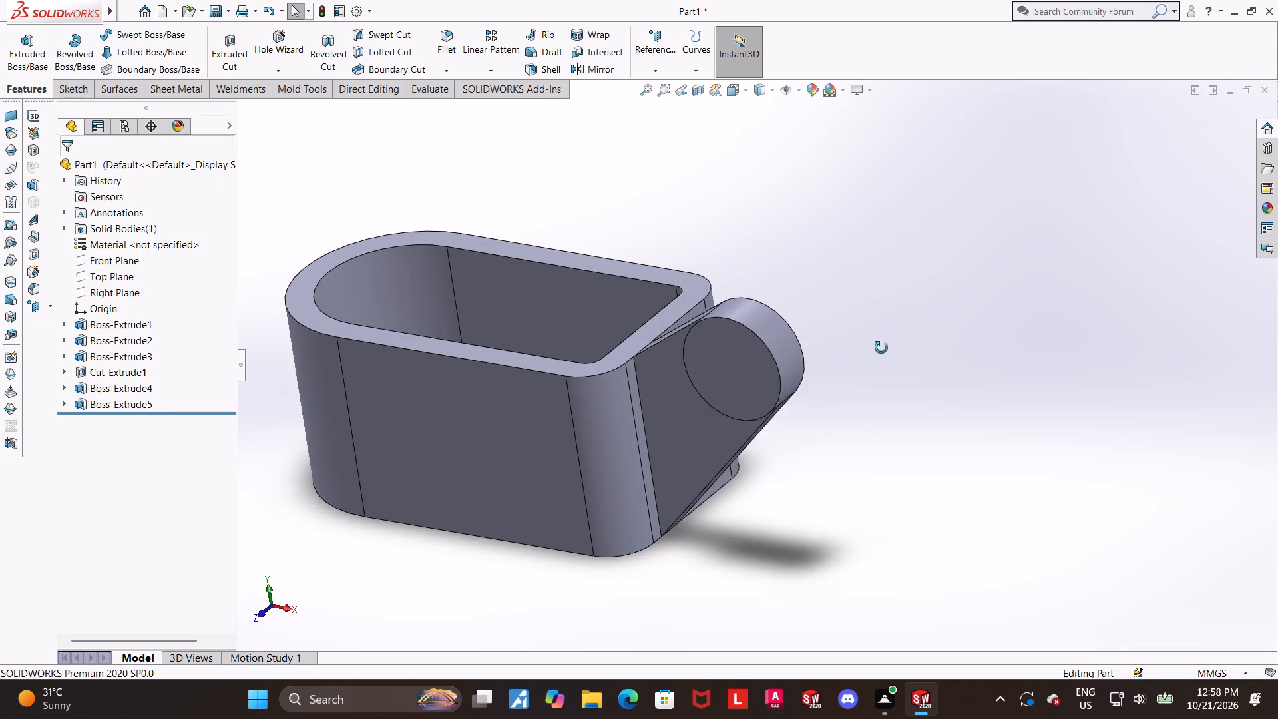
{"action": "middle_click_drag", "start_coordinate": [881, 348], "coordinate": [881, 356]}
{"action": "scroll", "coordinate": [873, 361], "scroll_direction": "down", "scroll_amount": 1}
{"action": "middle_click_drag", "start_coordinate": [883, 361], "coordinate": [881, 373]}
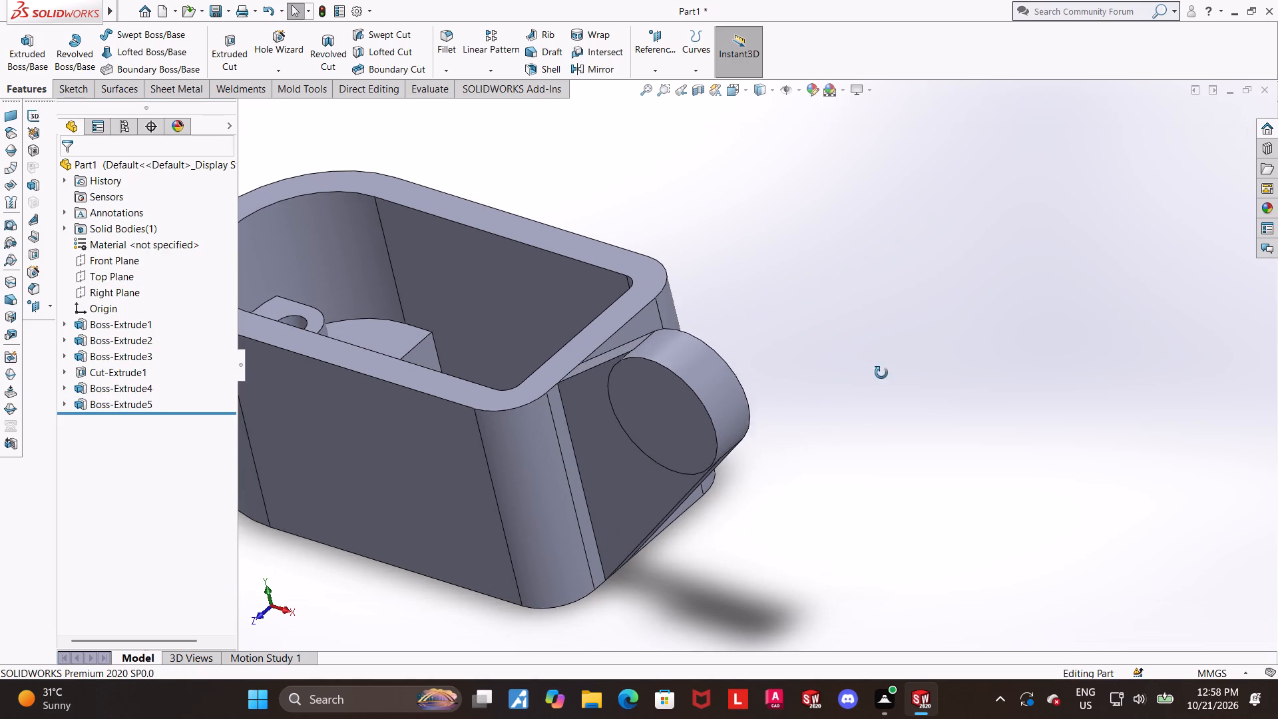
{"action": "middle_click_drag", "start_coordinate": [881, 373], "coordinate": [879, 384]}
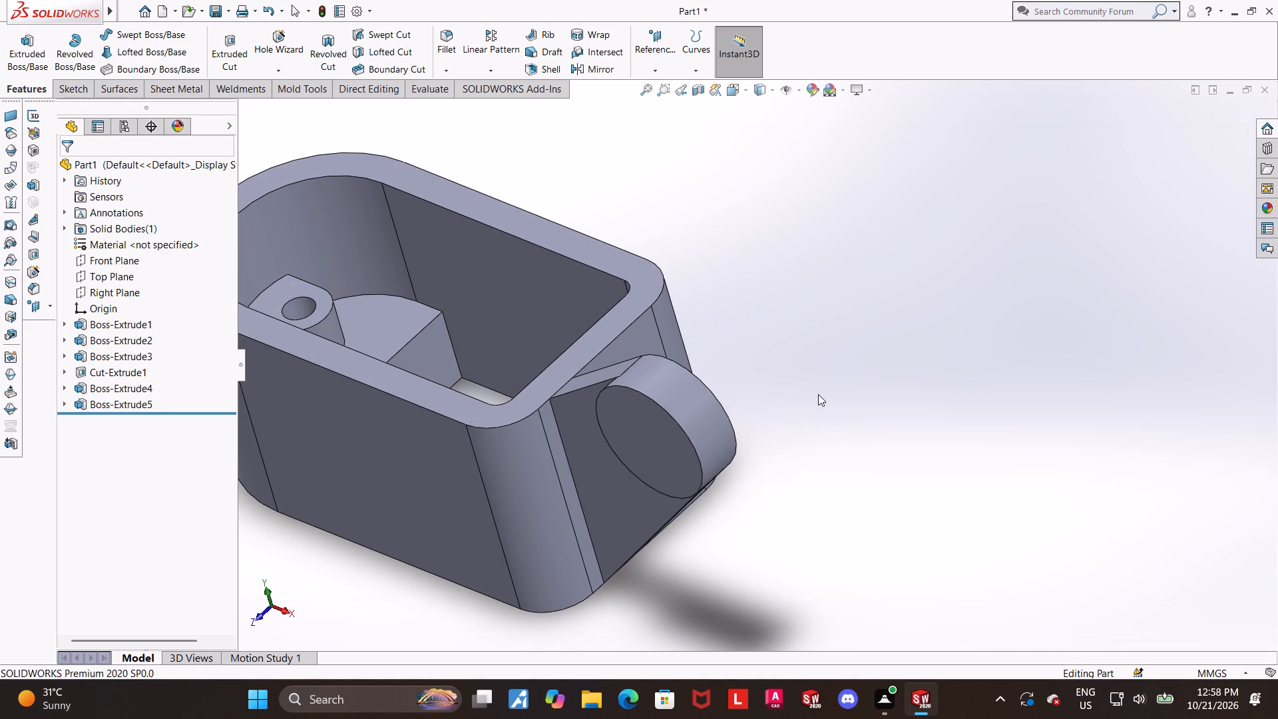
{"action": "middle_click_drag", "start_coordinate": [807, 389], "coordinate": [805, 399]}
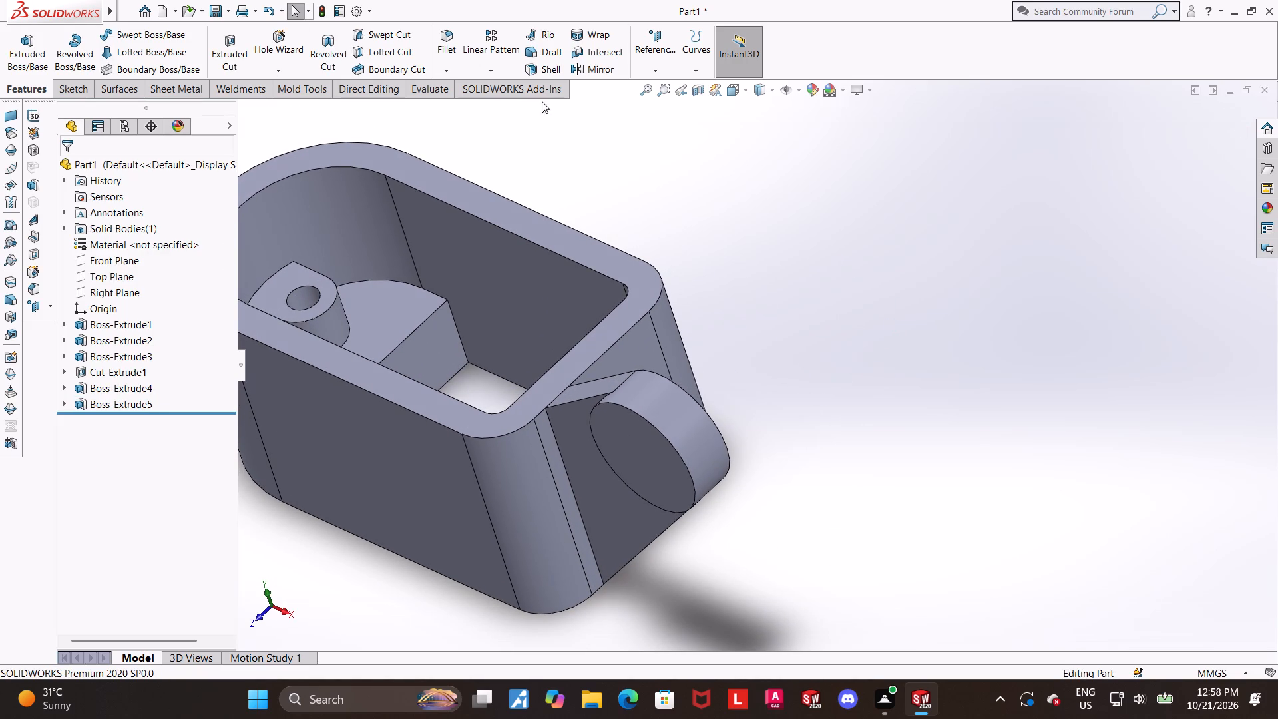
{"action": "left_click", "coordinate": [586, 74]}
{"action": "left_click", "coordinate": [246, 108]}
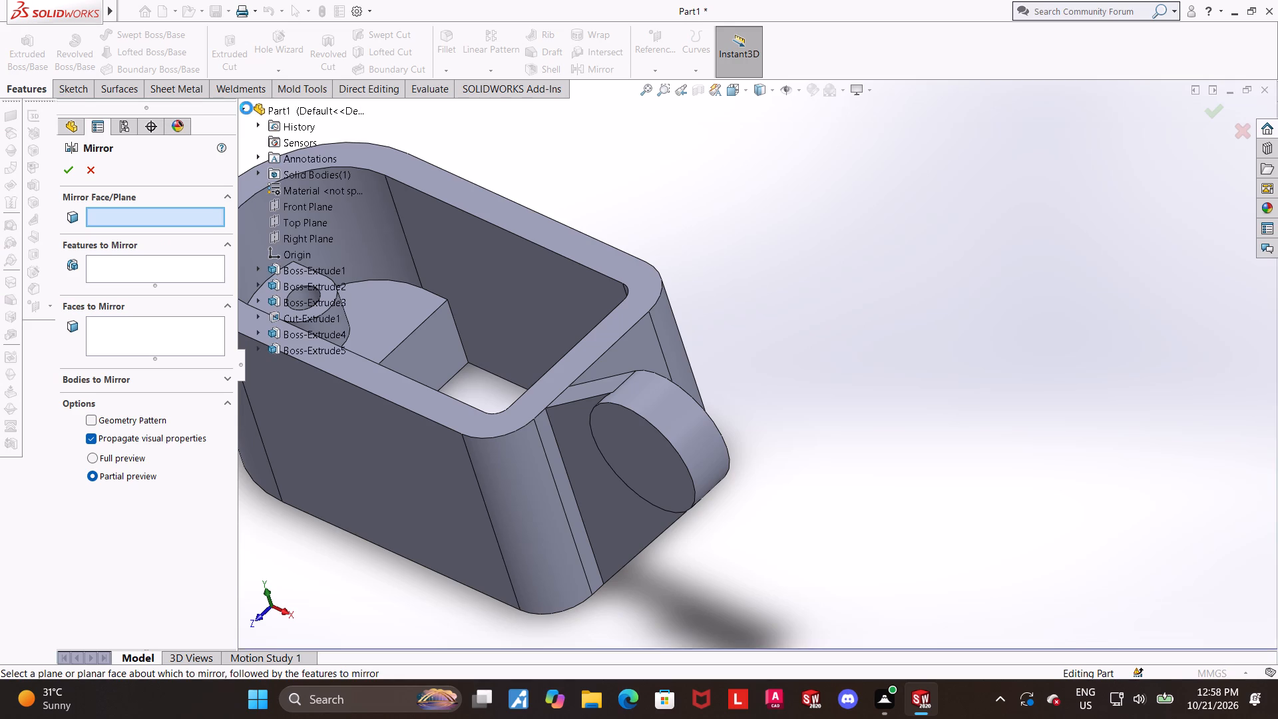
{"action": "left_click", "coordinate": [294, 202]}
{"action": "left_click", "coordinate": [292, 344]}
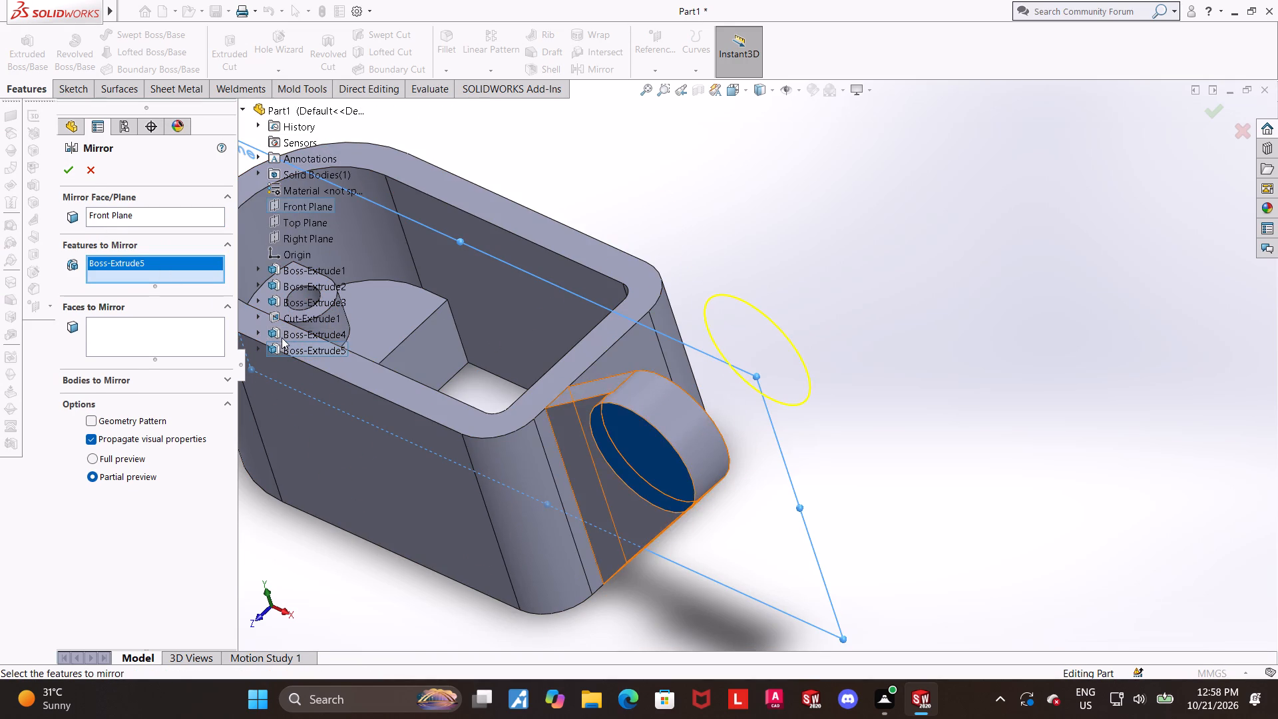
{"action": "left_click", "coordinate": [282, 338]}
{"action": "left_click", "coordinate": [67, 176]}
{"action": "left_click", "coordinate": [943, 262]}
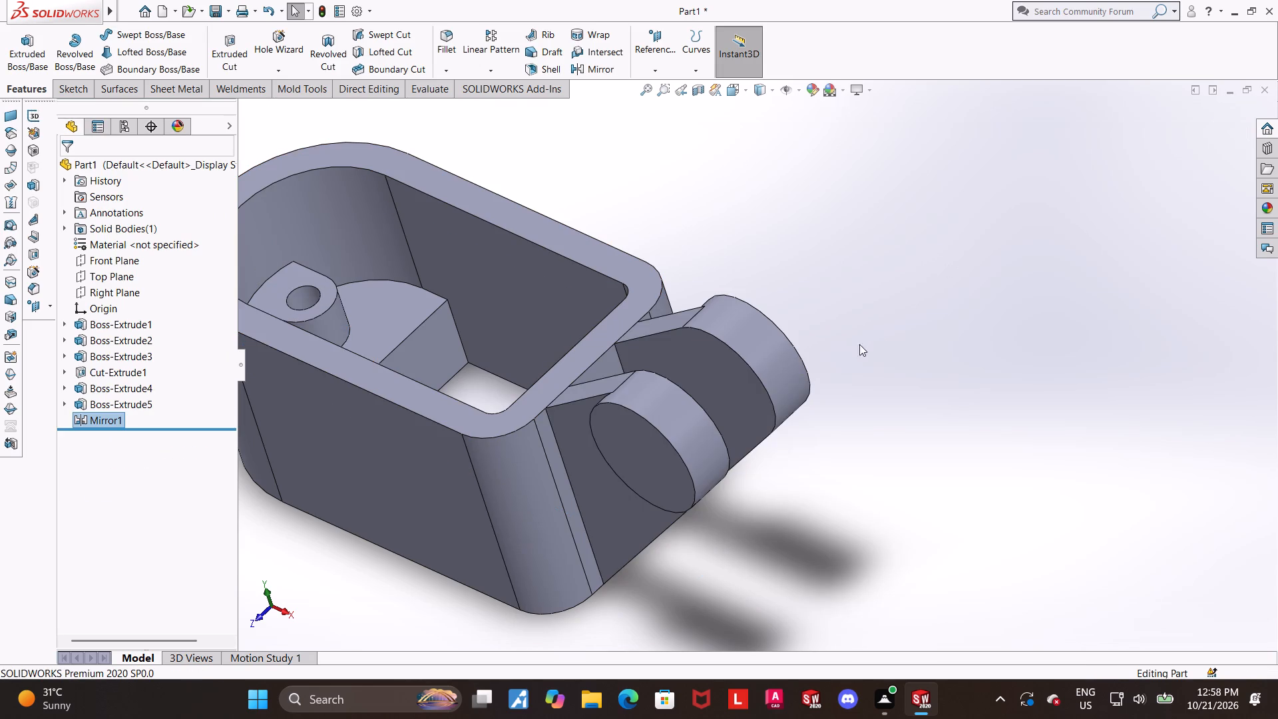
Measure the distance between the outer faces of the two arms' discs.
{"action": "left_click", "coordinate": [448, 87]}
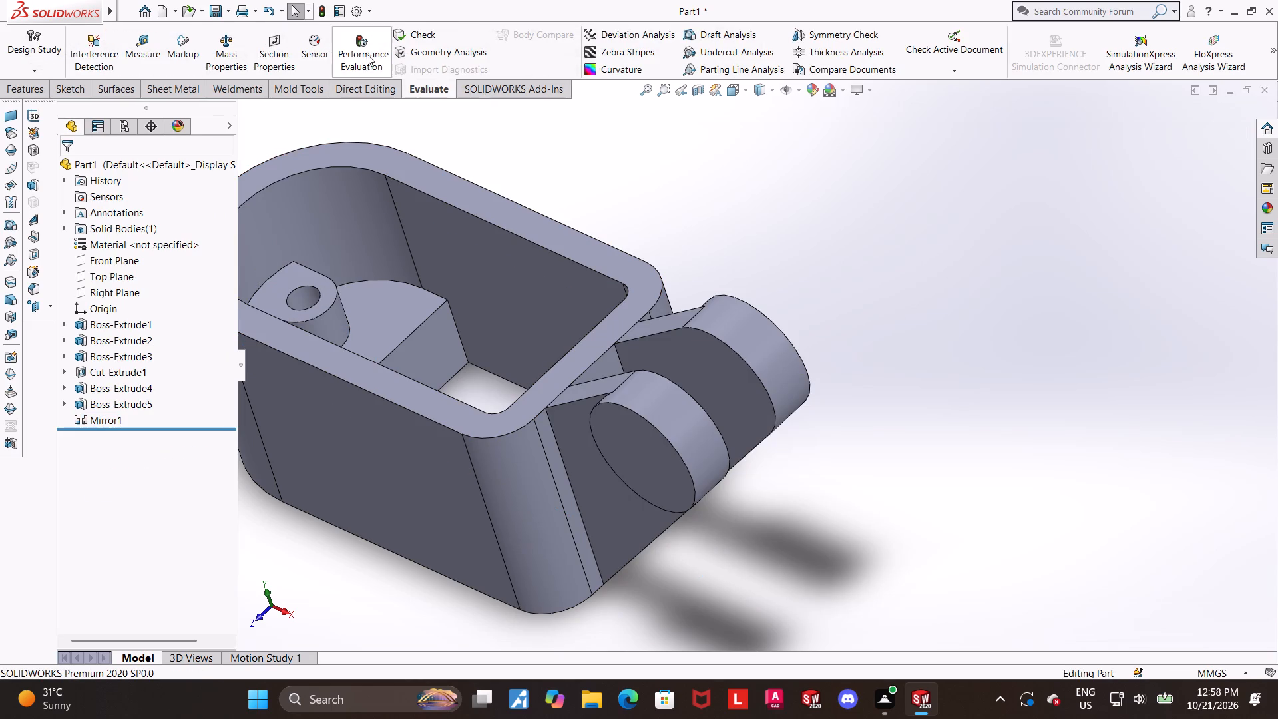
{"action": "left_click", "coordinate": [158, 51]}
{"action": "left_click", "coordinate": [640, 455]}
{"action": "middle_click_drag", "start_coordinate": [939, 409], "coordinate": [925, 422]}
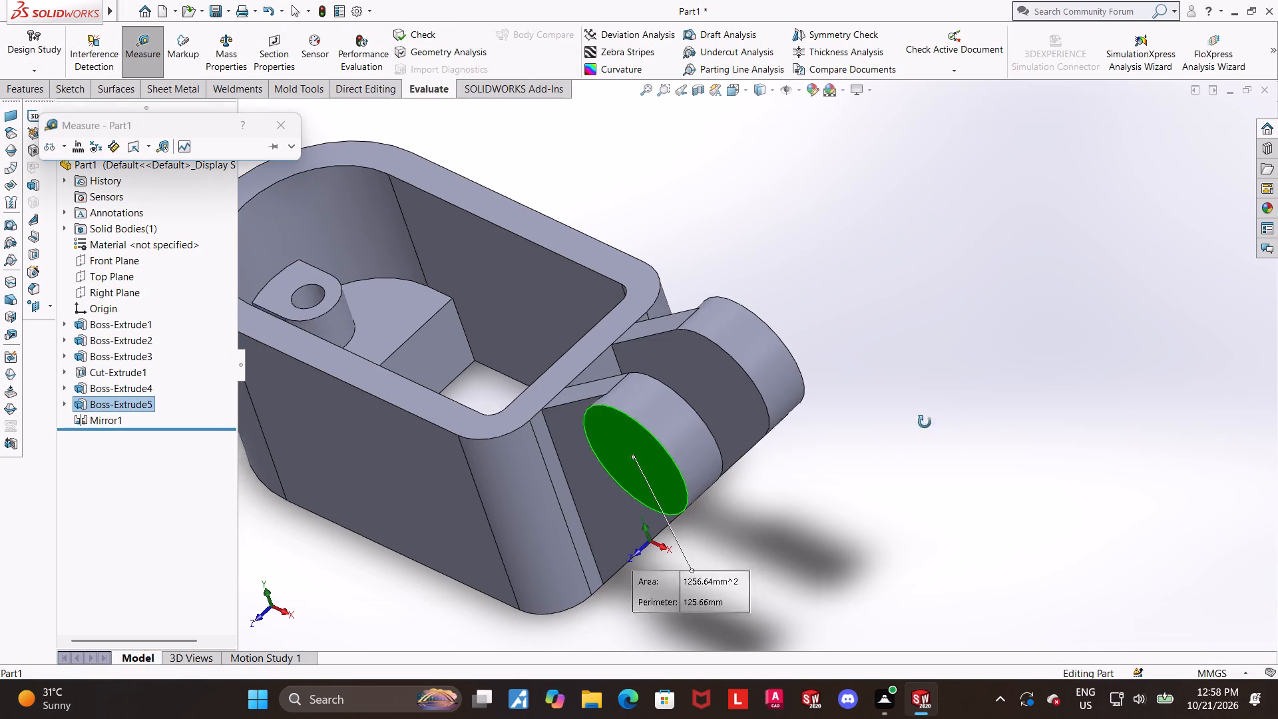
{"action": "middle_click_drag", "start_coordinate": [925, 422], "coordinate": [860, 465]}
{"action": "left_click", "coordinate": [489, 437]}
{"action": "middle_click_drag", "start_coordinate": [870, 451], "coordinate": [873, 449]}
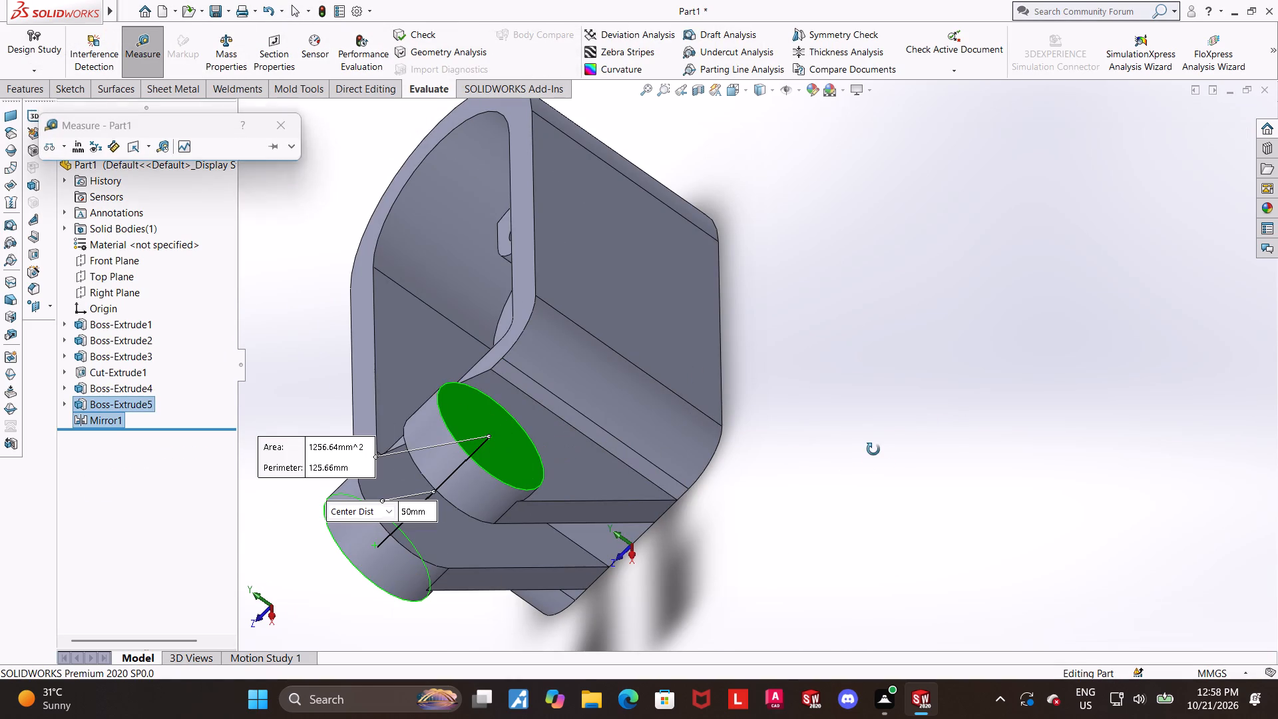
{"action": "middle_click_drag", "start_coordinate": [873, 449], "coordinate": [926, 380]}
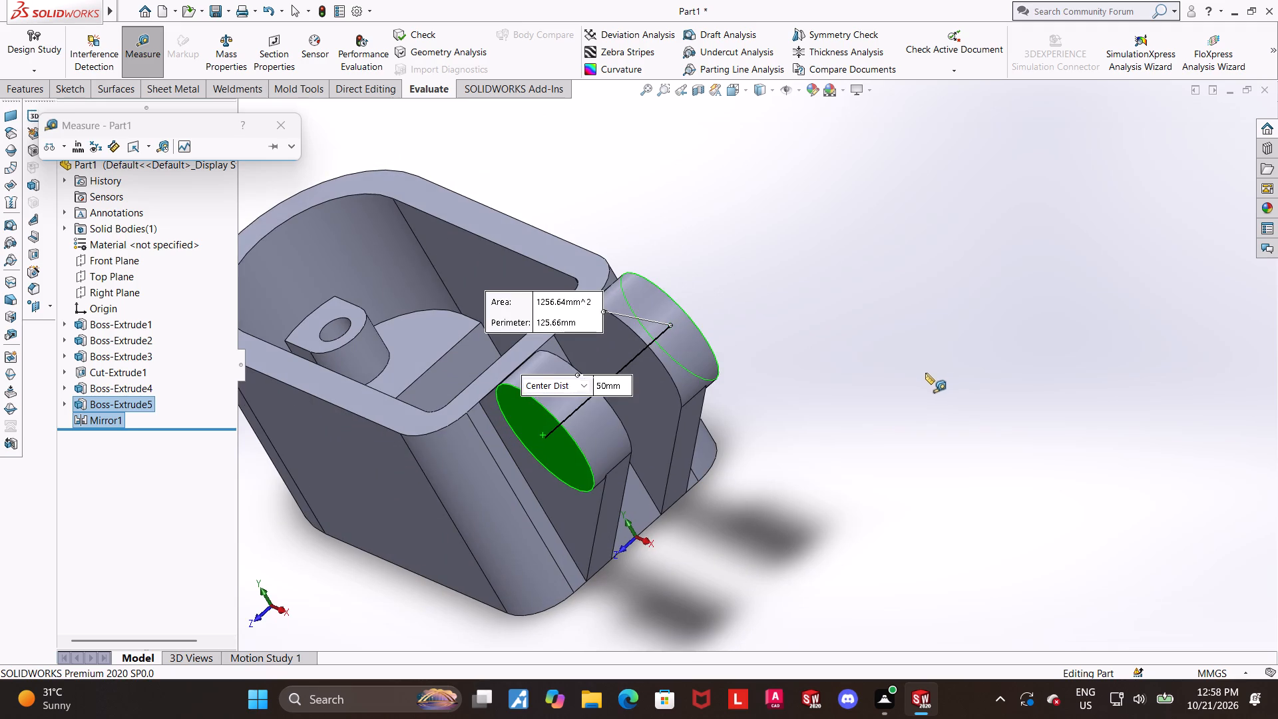
{"action": "key", "text": "Escape"}
{"action": "middle_click_drag", "start_coordinate": [894, 390], "coordinate": [955, 346]}
{"action": "key", "text": "Escape"}
Start a sketch on the disc's outer face and draw a smaller circle at the disc's centre.
{"action": "left_click", "coordinate": [718, 360]}
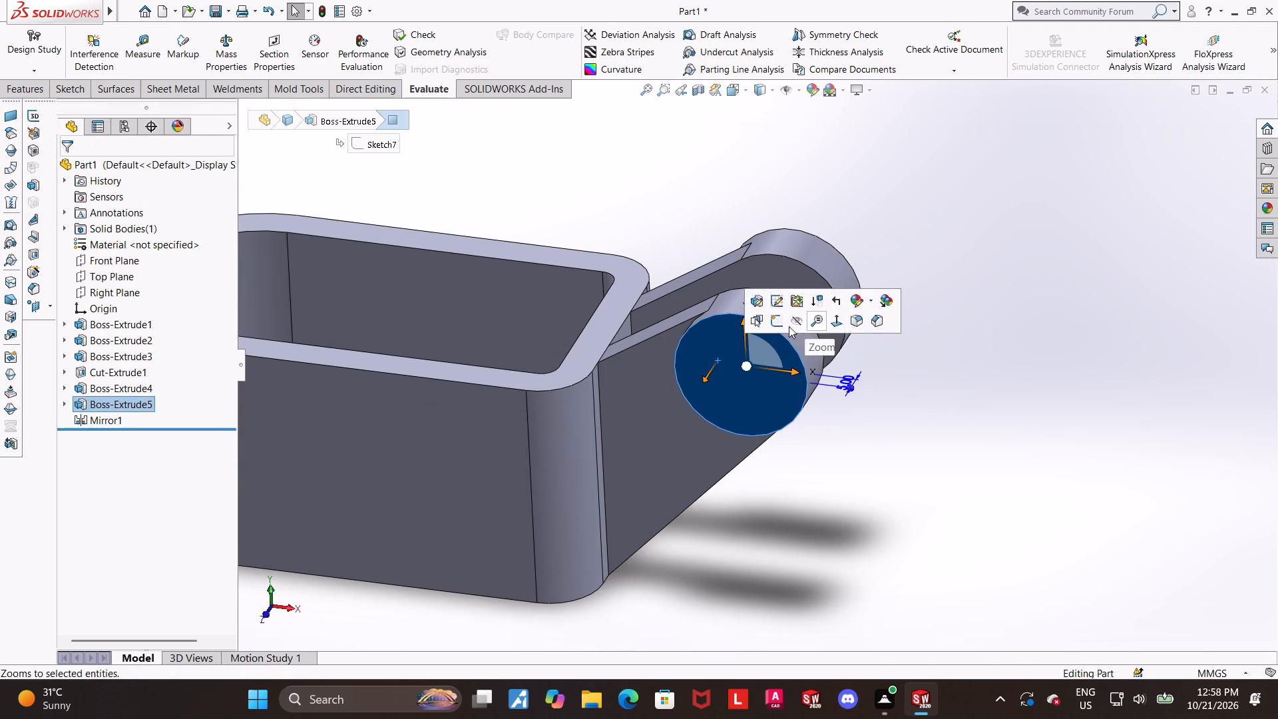
{"action": "left_click", "coordinate": [785, 324]}
{"action": "left_click", "coordinate": [123, 439]}
{"action": "left_click", "coordinate": [158, 421]}
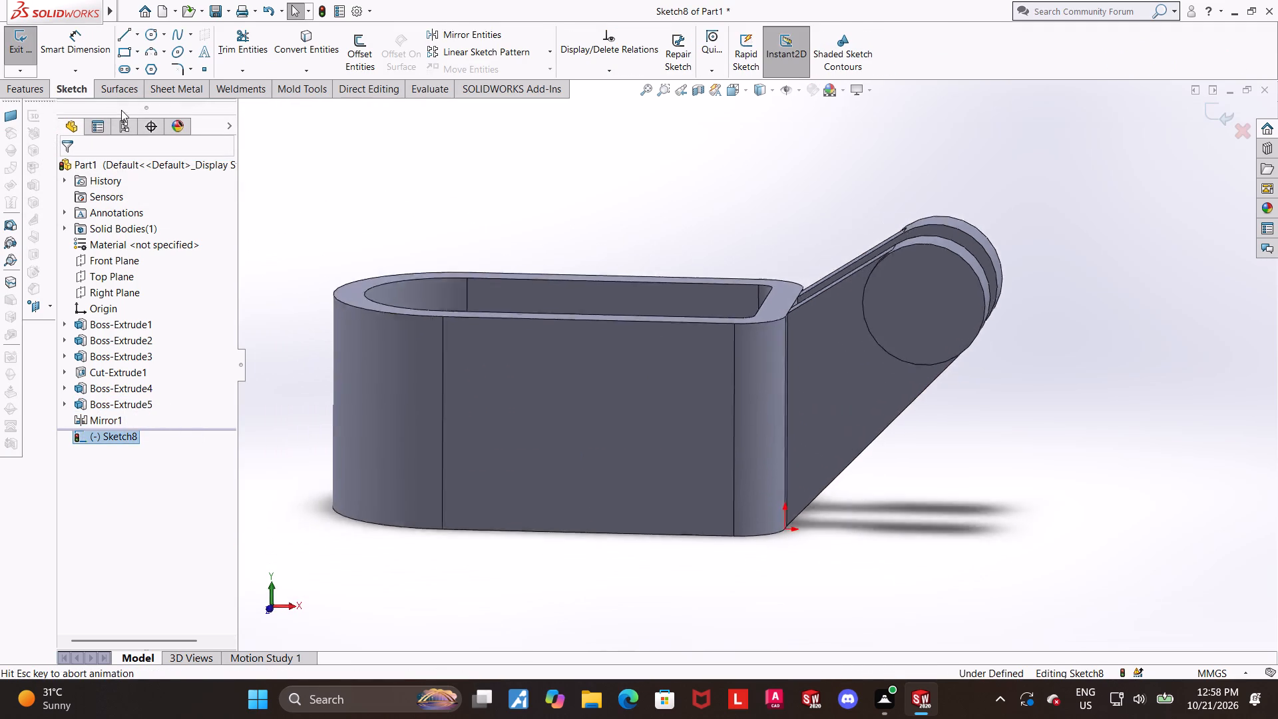
{"action": "left_click", "coordinate": [151, 34]}
{"action": "scroll", "coordinate": [1130, 249], "scroll_direction": "down", "scroll_amount": 3}
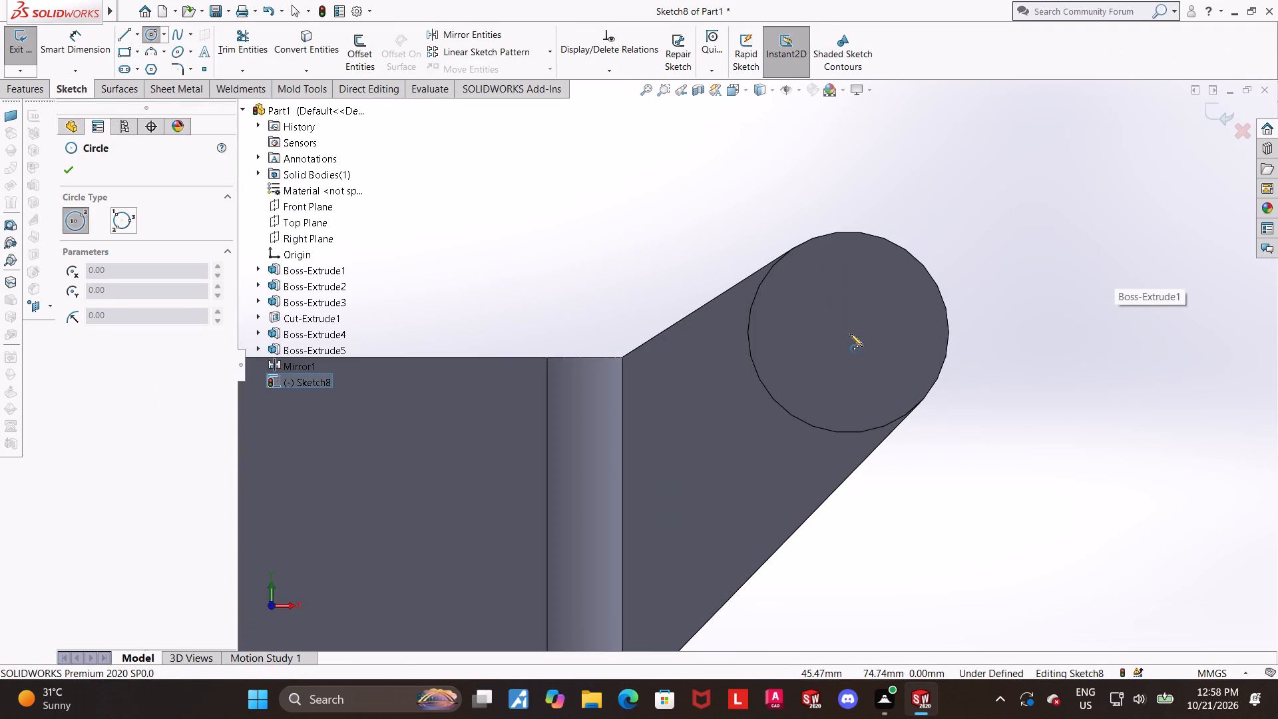
{"action": "left_click", "coordinate": [850, 334]}
{"action": "left_click", "coordinate": [889, 292]}
{"action": "key", "text": "Escape"}
{"action": "key", "text": "Escape"}
Make the smaller sketch circle concentric with the disc's outer edge.
{"action": "left_click", "coordinate": [899, 248]}
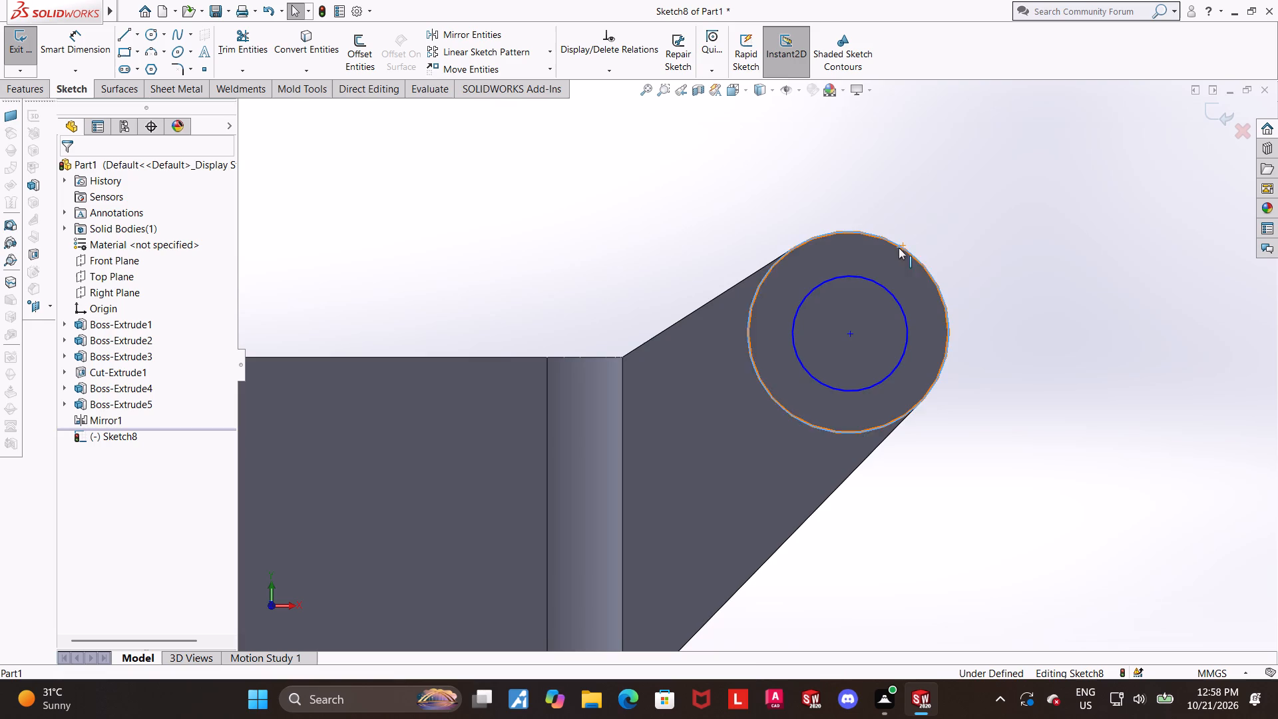
{"action": "left_click", "coordinate": [871, 280], "text": "ctrl"}
{"action": "left_click", "coordinate": [78, 443]}
{"action": "left_click", "coordinate": [917, 410]}
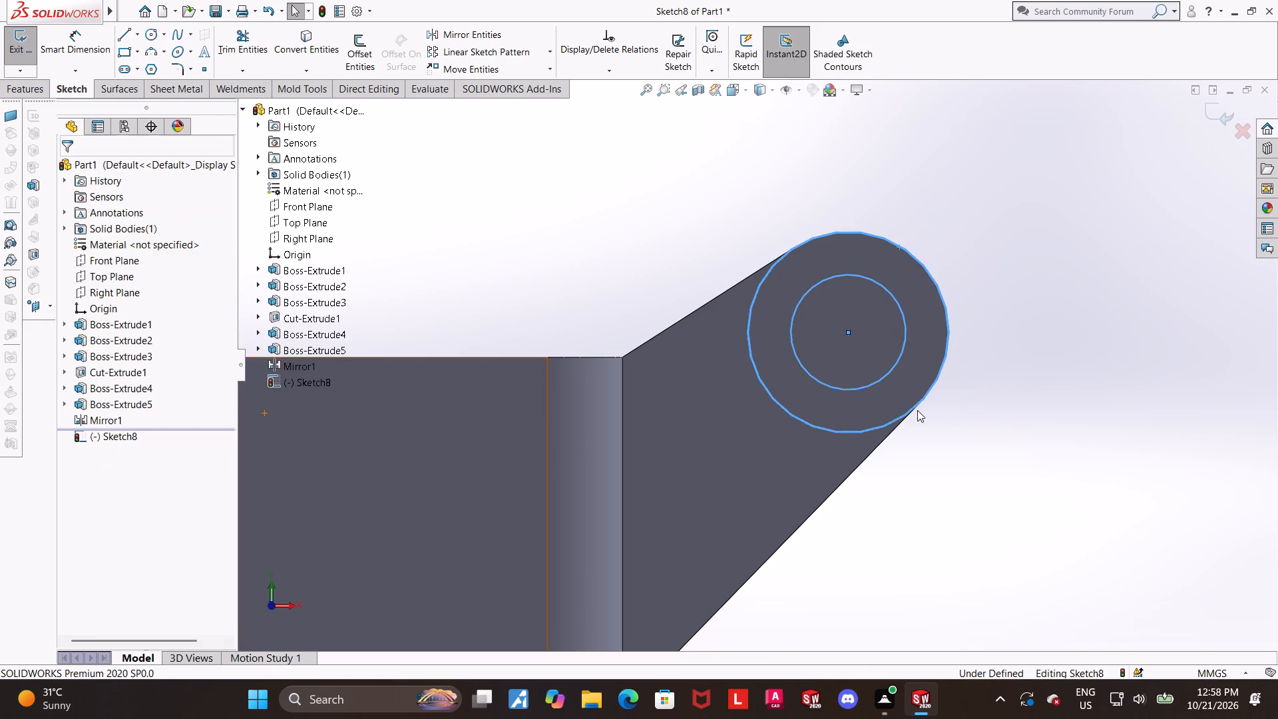
{"action": "key", "text": "Escape"}
Dimension the inner circle to a 20 mm diameter and exit the sketch.
{"action": "left_click", "coordinate": [56, 52]}
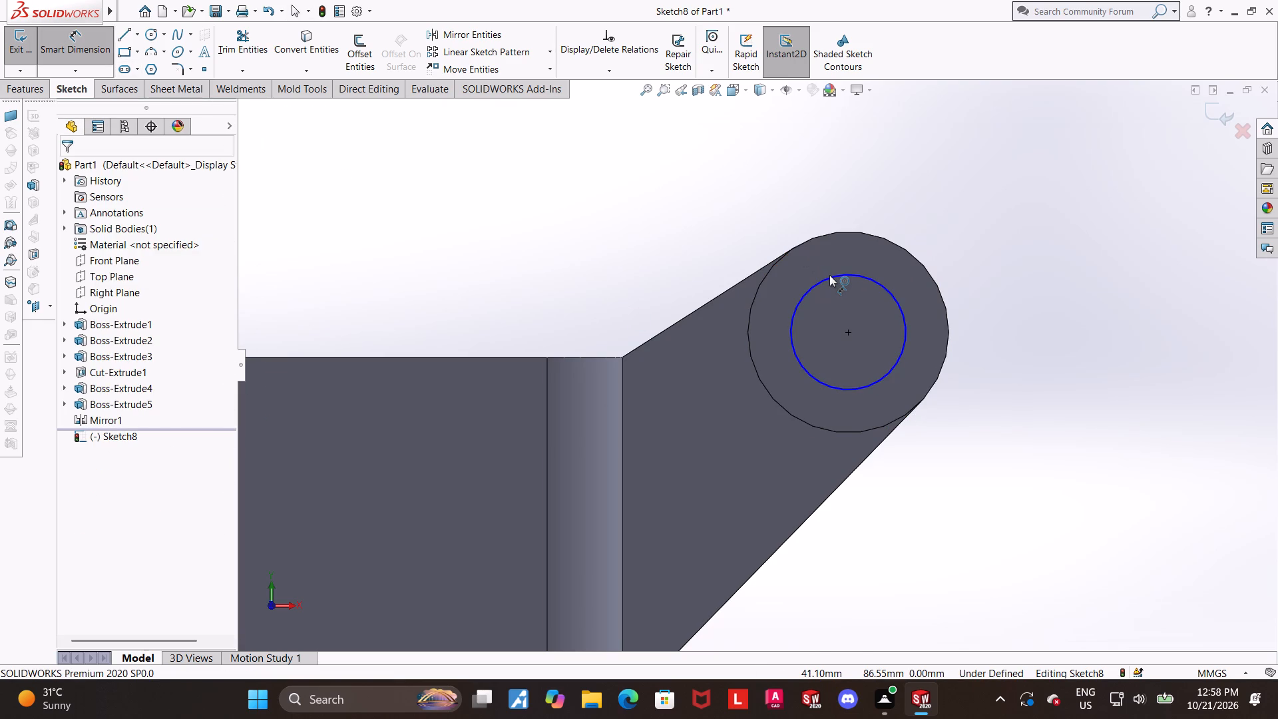
{"action": "left_click", "coordinate": [829, 275]}
{"action": "left_click", "coordinate": [790, 198]}
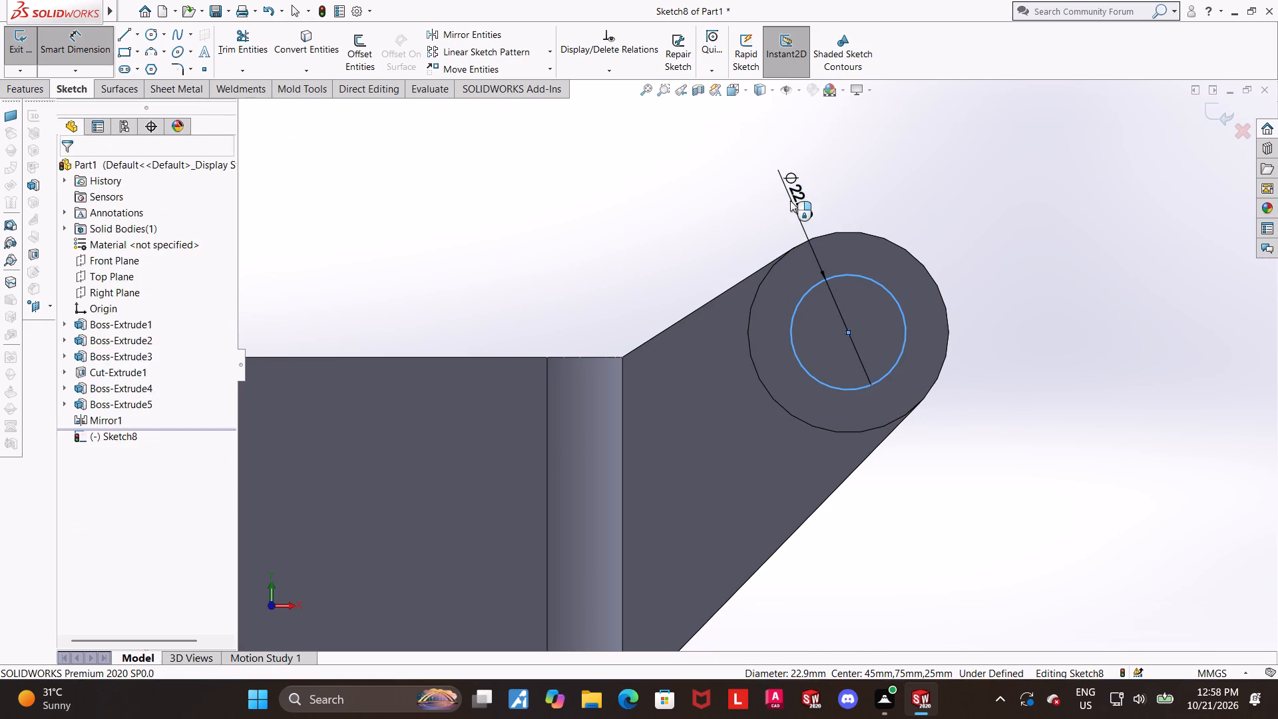
{"action": "type", "text": "20"}
{"action": "key", "text": "Return"}
{"action": "key", "text": "Escape"}
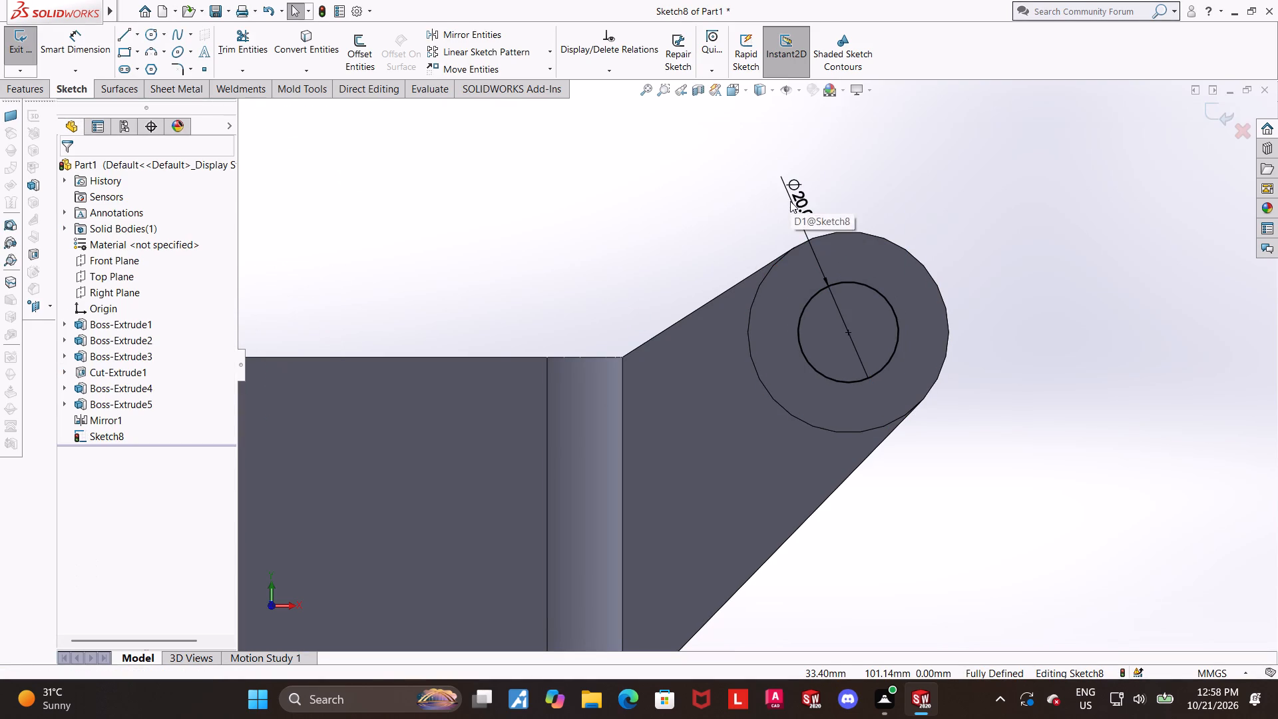
{"action": "scroll", "coordinate": [1051, 316], "scroll_direction": "up", "scroll_amount": 1}
{"action": "scroll", "coordinate": [1134, 331], "scroll_direction": "down", "scroll_amount": 2}
{"action": "middle_click_drag", "start_coordinate": [1146, 334], "coordinate": [1118, 379]}
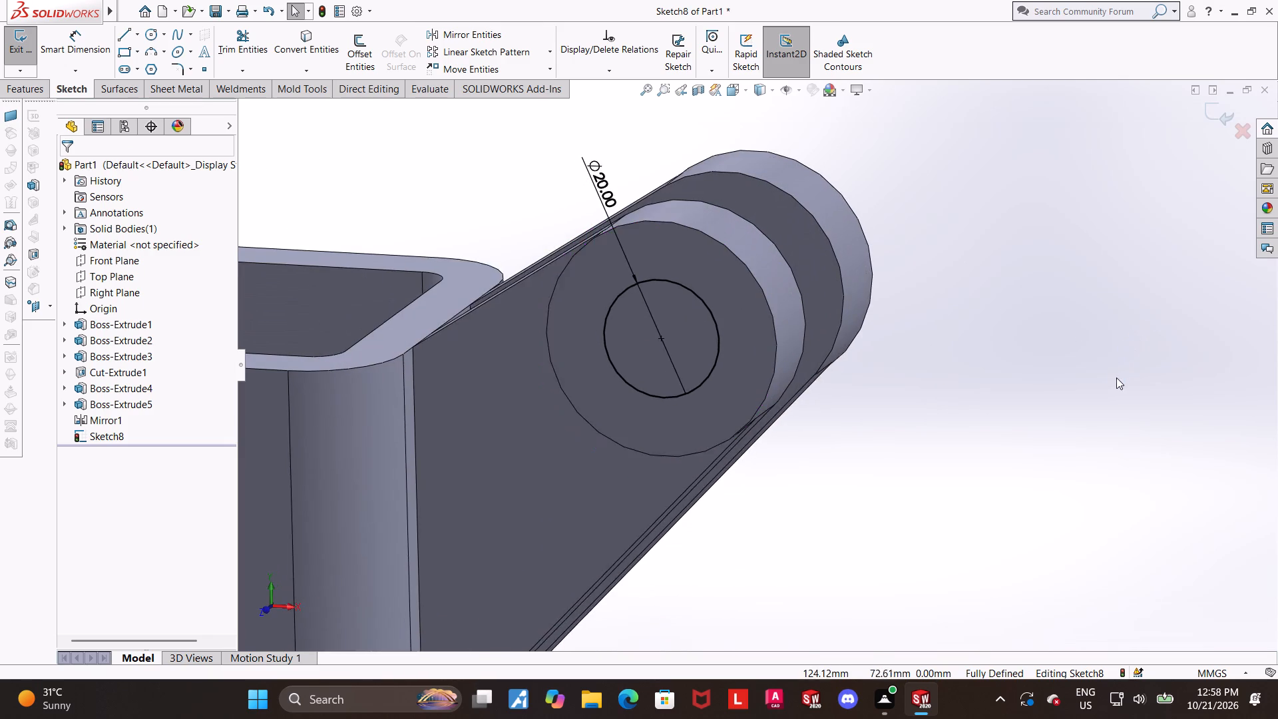
{"action": "scroll", "coordinate": [1116, 377], "scroll_direction": "up", "scroll_amount": 1}
{"action": "left_click", "coordinate": [1207, 101]}
{"action": "left_click", "coordinate": [1209, 113]}
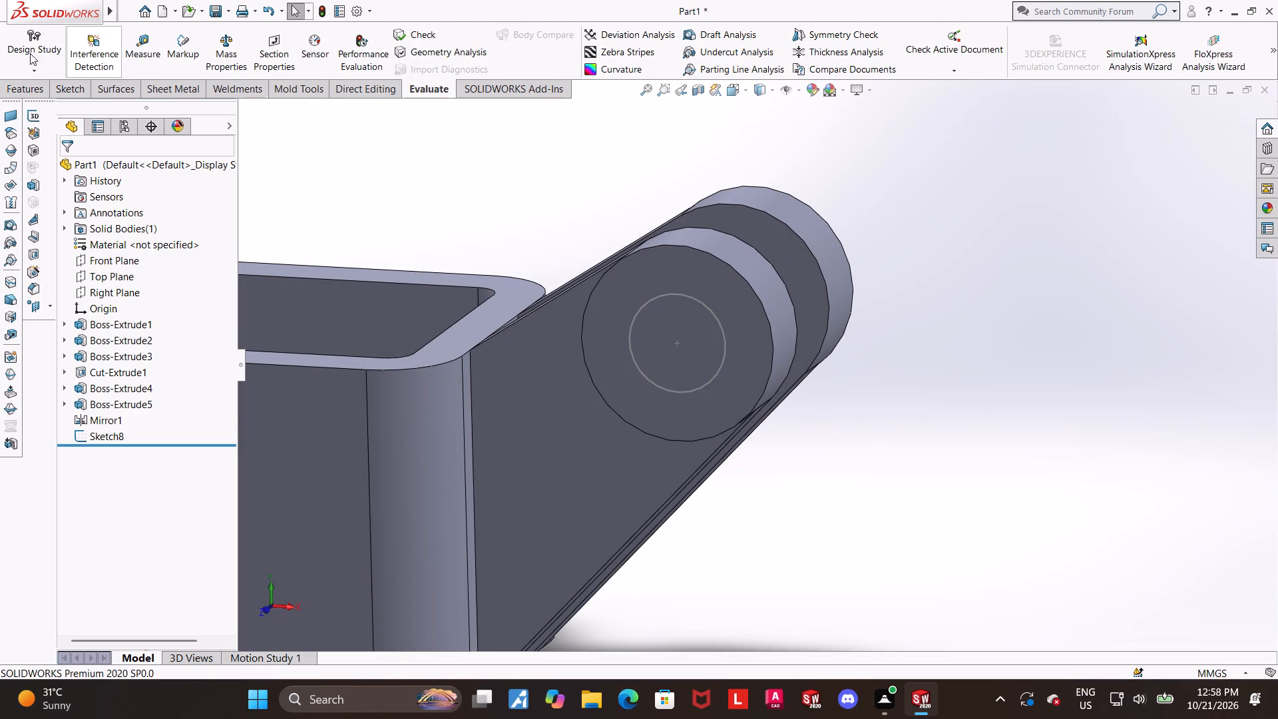
Cut the circle sketch through all in both directions to make a hole through both arms and their discs.
{"action": "left_click", "coordinate": [43, 97]}
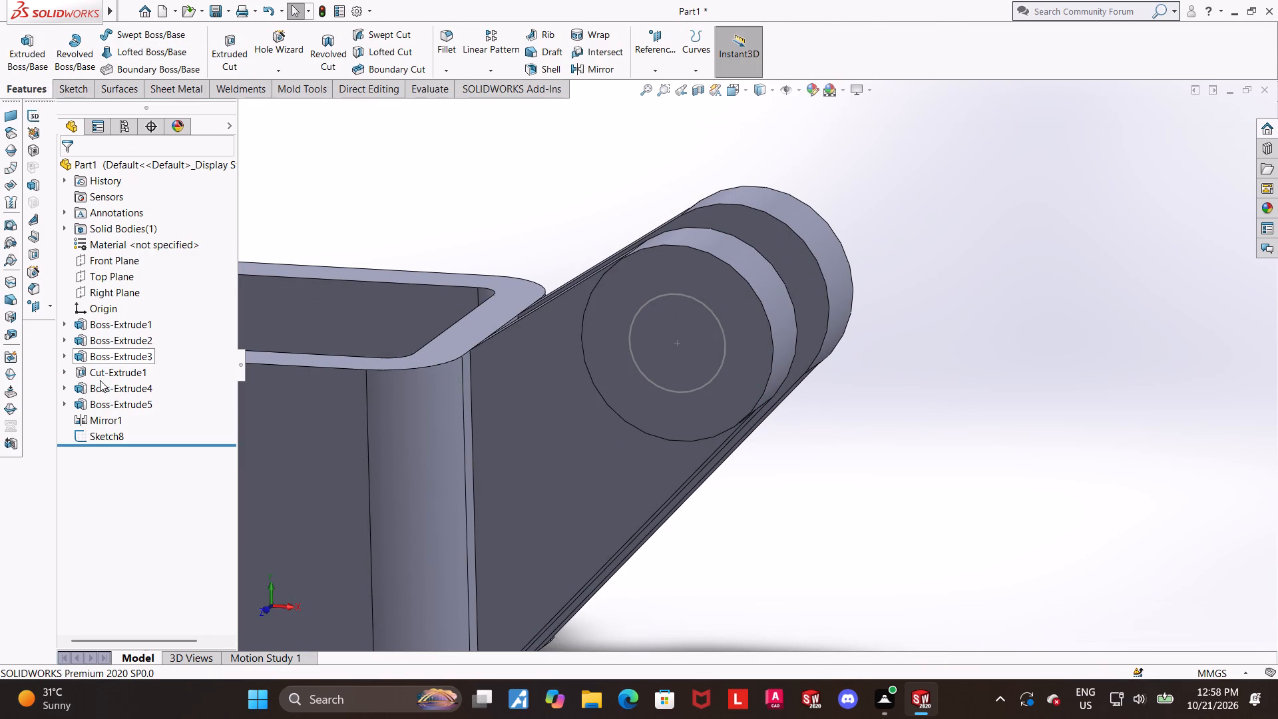
{"action": "left_click", "coordinate": [92, 435]}
{"action": "left_click", "coordinate": [226, 47]}
{"action": "middle_click_drag", "start_coordinate": [673, 236], "coordinate": [605, 286]}
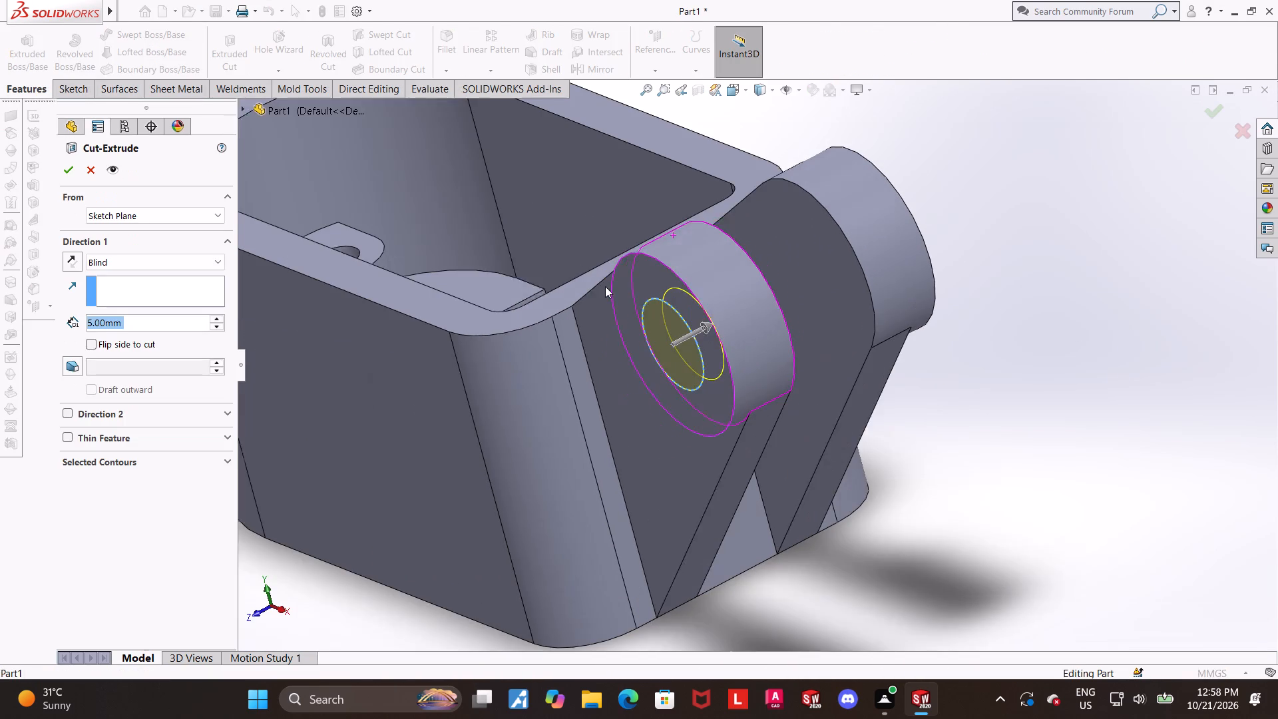
{"action": "middle_click_drag", "start_coordinate": [605, 286], "coordinate": [612, 286]}
{"action": "left_click", "coordinate": [144, 256]}
{"action": "left_click", "coordinate": [99, 294]}
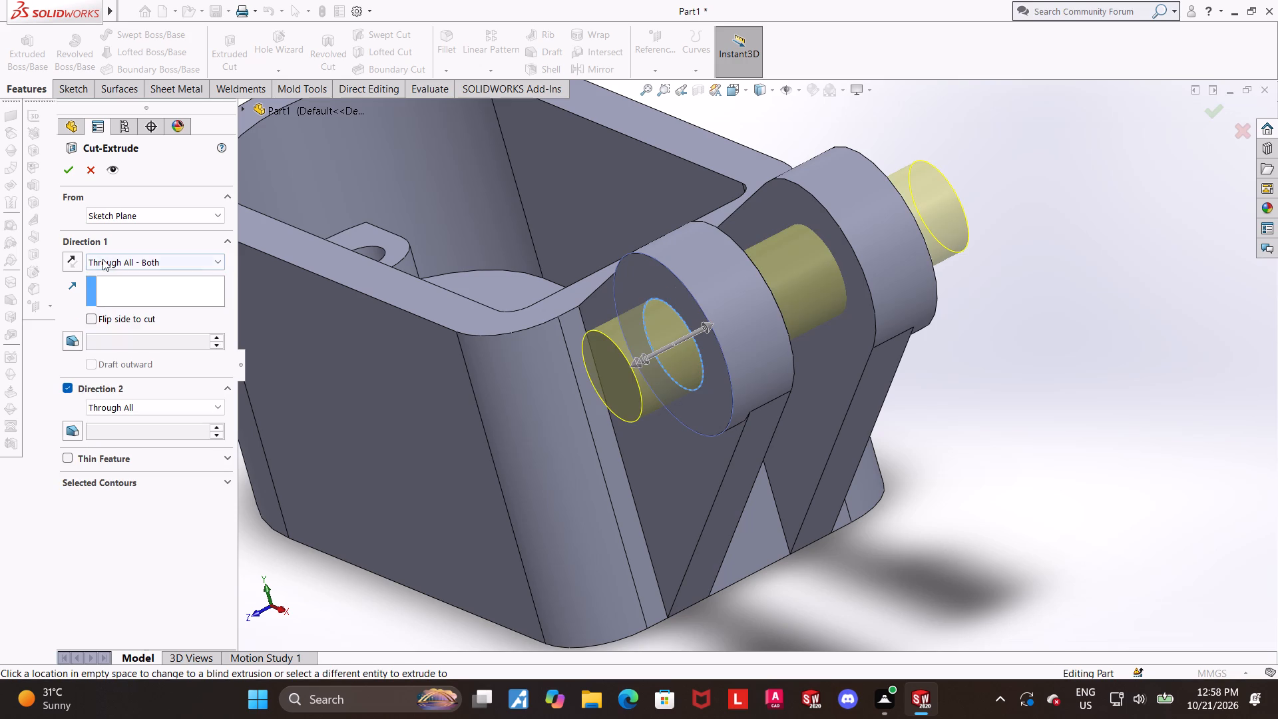
{"action": "left_click", "coordinate": [103, 259]}
{"action": "left_click", "coordinate": [106, 290]}
{"action": "left_click", "coordinate": [68, 168]}
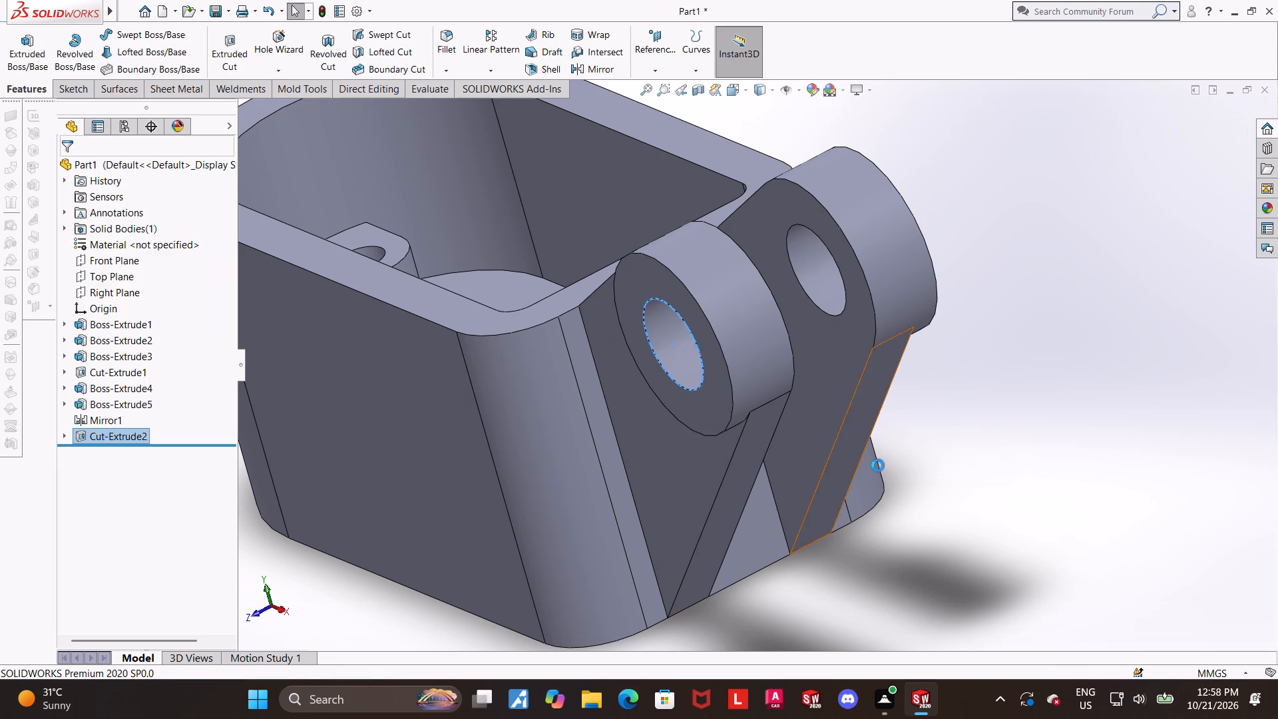
Inspect the arm hole and review the settings of its cut feature.
{"action": "left_click", "coordinate": [937, 480]}
{"action": "scroll", "coordinate": [944, 449], "scroll_direction": "up", "scroll_amount": 2}
{"action": "scroll", "coordinate": [955, 409], "scroll_direction": "down", "scroll_amount": 2}
{"action": "middle_click_drag", "start_coordinate": [940, 411], "coordinate": [982, 407]}
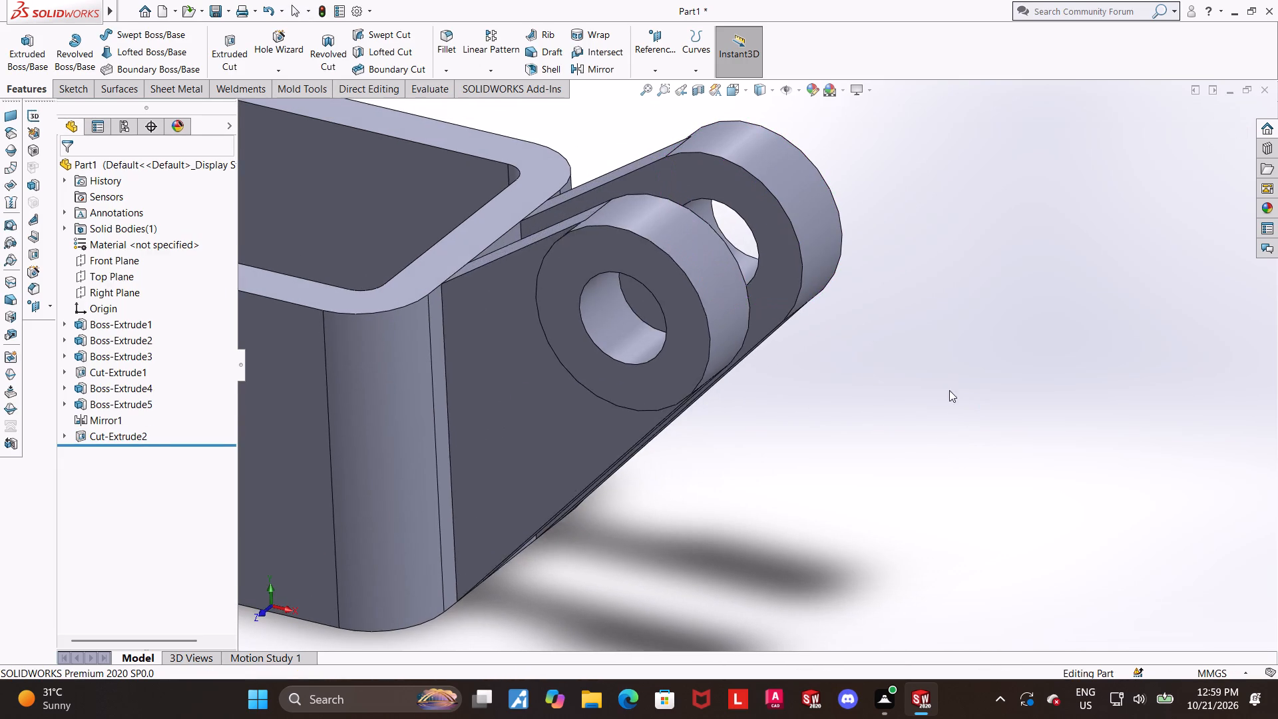
{"action": "left_click", "coordinate": [121, 429]}
{"action": "left_click", "coordinate": [134, 391]}
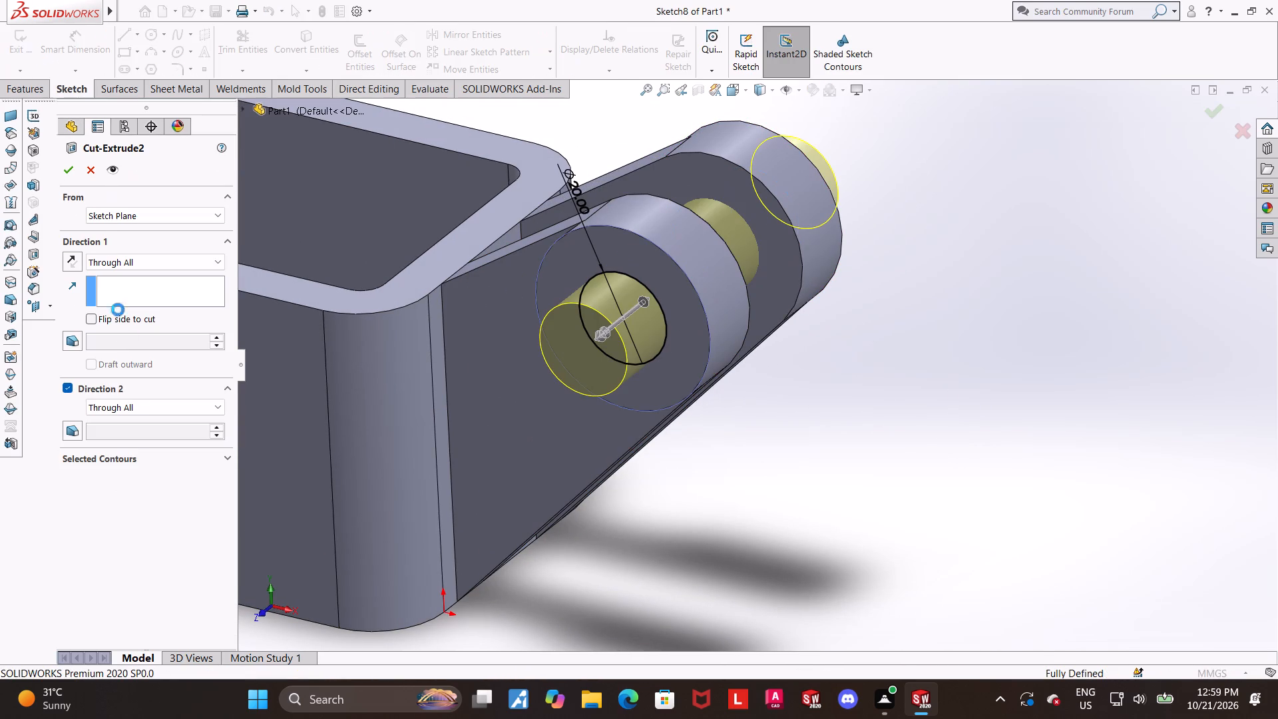
{"action": "left_click", "coordinate": [67, 174]}
{"action": "left_click", "coordinate": [955, 497]}
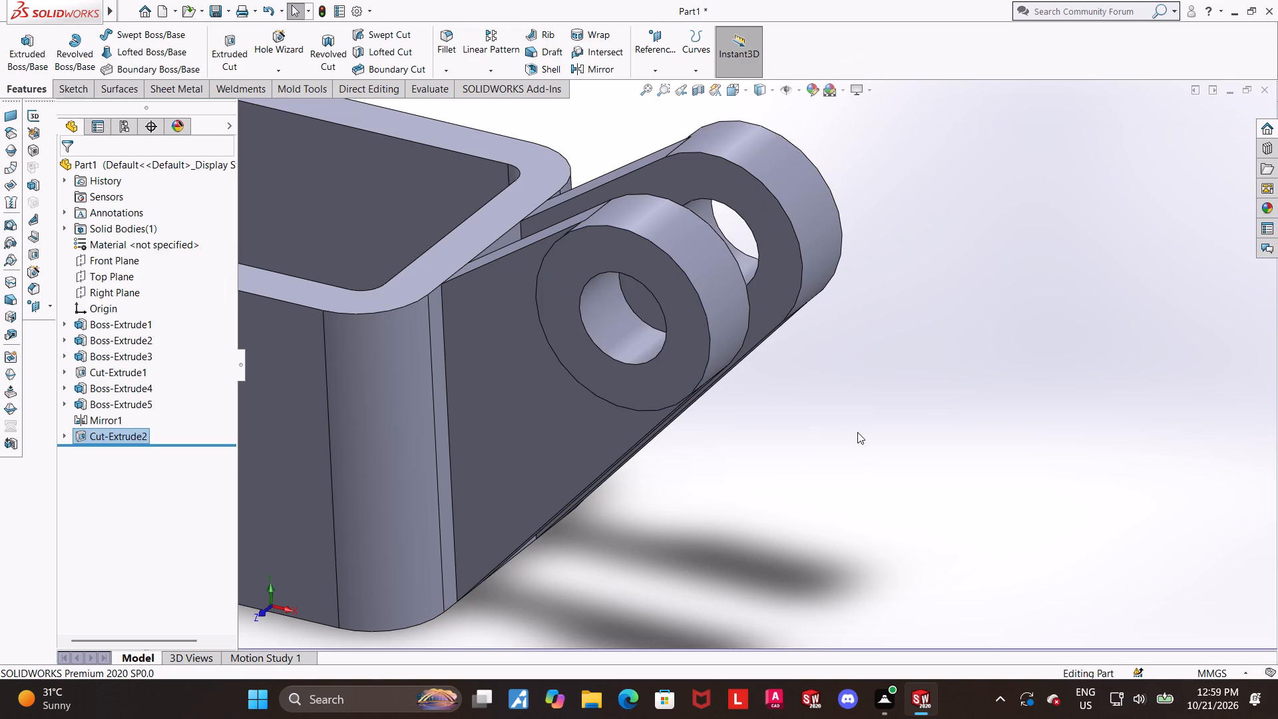
Measure between the near disc's outer face and the adjoining outer face of its arm.
{"action": "scroll", "coordinate": [857, 432], "scroll_direction": "up", "scroll_amount": 2}
{"action": "scroll", "coordinate": [796, 427], "scroll_direction": "up", "scroll_amount": 2}
{"action": "middle_click_drag", "start_coordinate": [722, 442], "coordinate": [749, 471]}
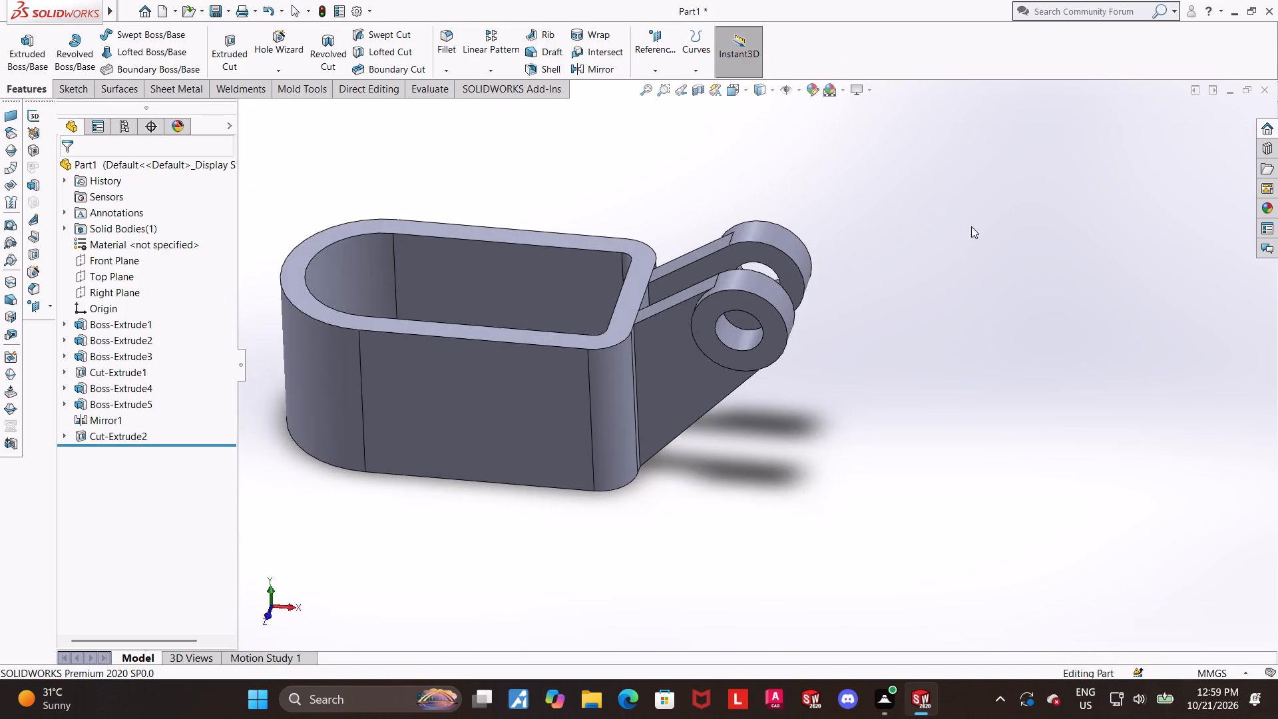
{"action": "scroll", "coordinate": [968, 226], "scroll_direction": "down", "scroll_amount": 2}
{"action": "scroll", "coordinate": [644, 212], "scroll_direction": "up", "scroll_amount": 2}
{"action": "middle_click_drag", "start_coordinate": [521, 213], "coordinate": [581, 191]}
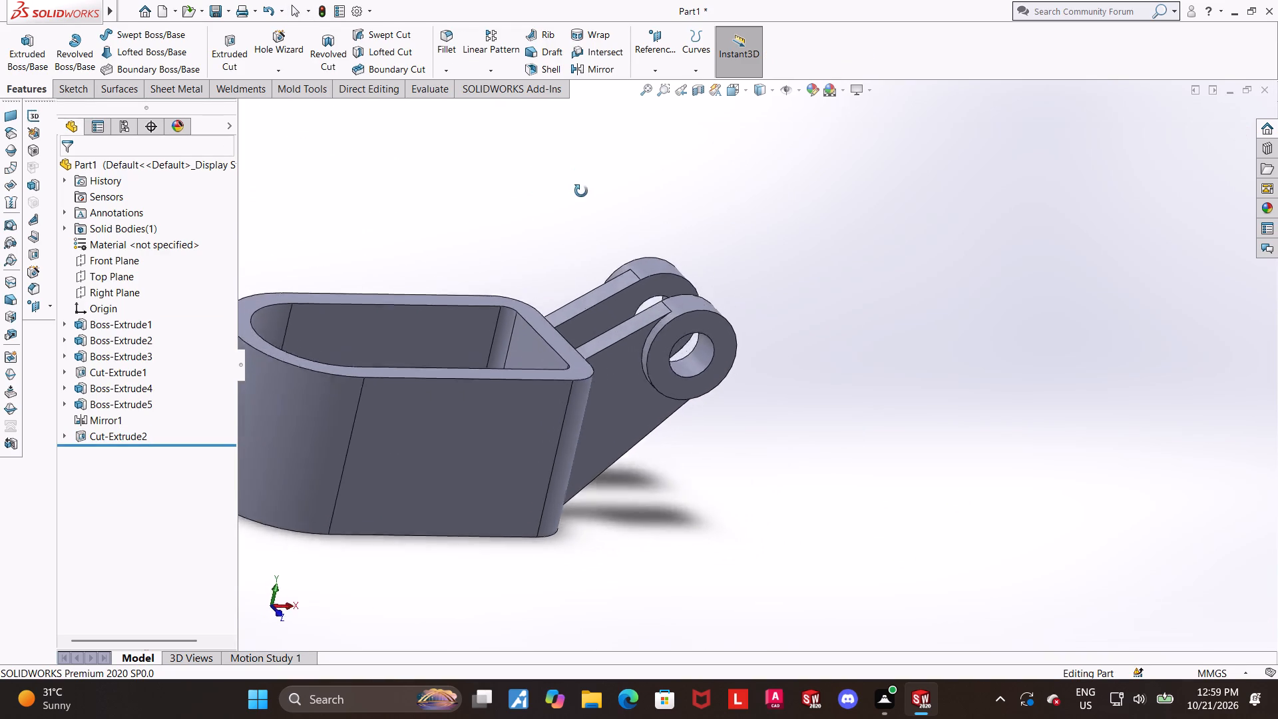
{"action": "middle_click_drag", "start_coordinate": [581, 191], "coordinate": [564, 244]}
{"action": "scroll", "coordinate": [807, 334], "scroll_direction": "down", "scroll_amount": 3}
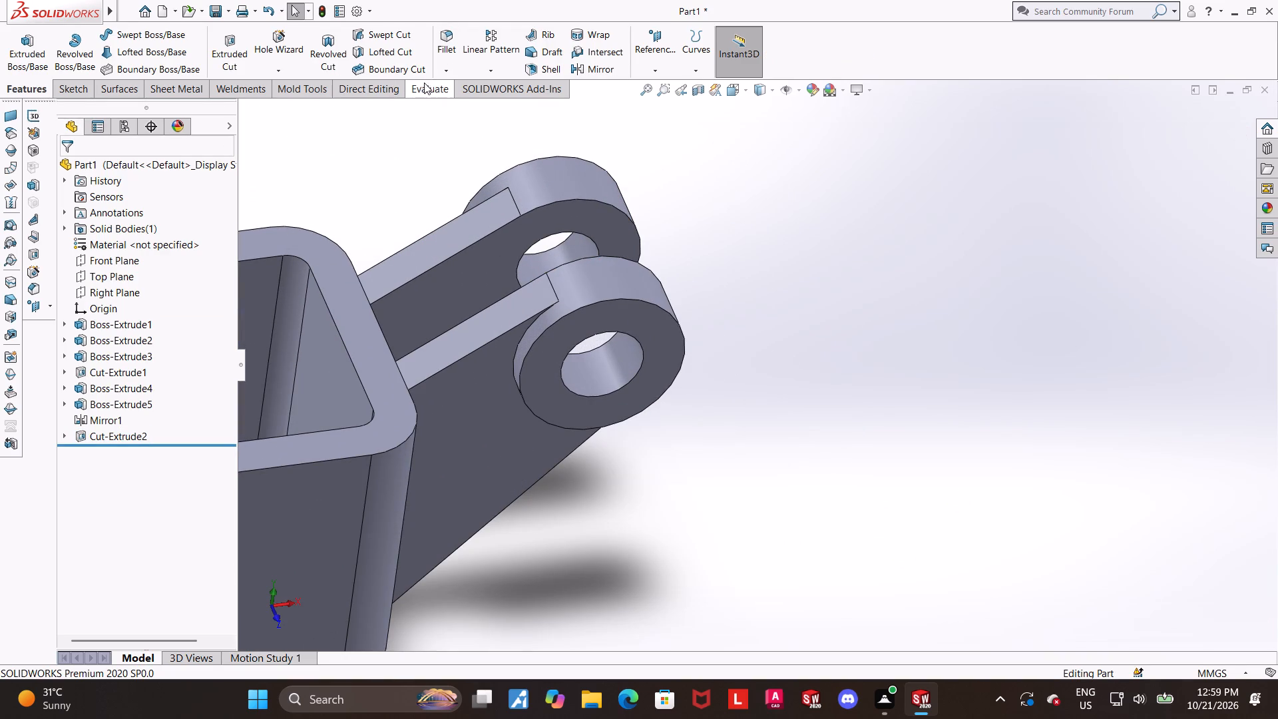
{"action": "left_click", "coordinate": [439, 84]}
{"action": "left_click", "coordinate": [159, 40]}
{"action": "left_click", "coordinate": [538, 393]}
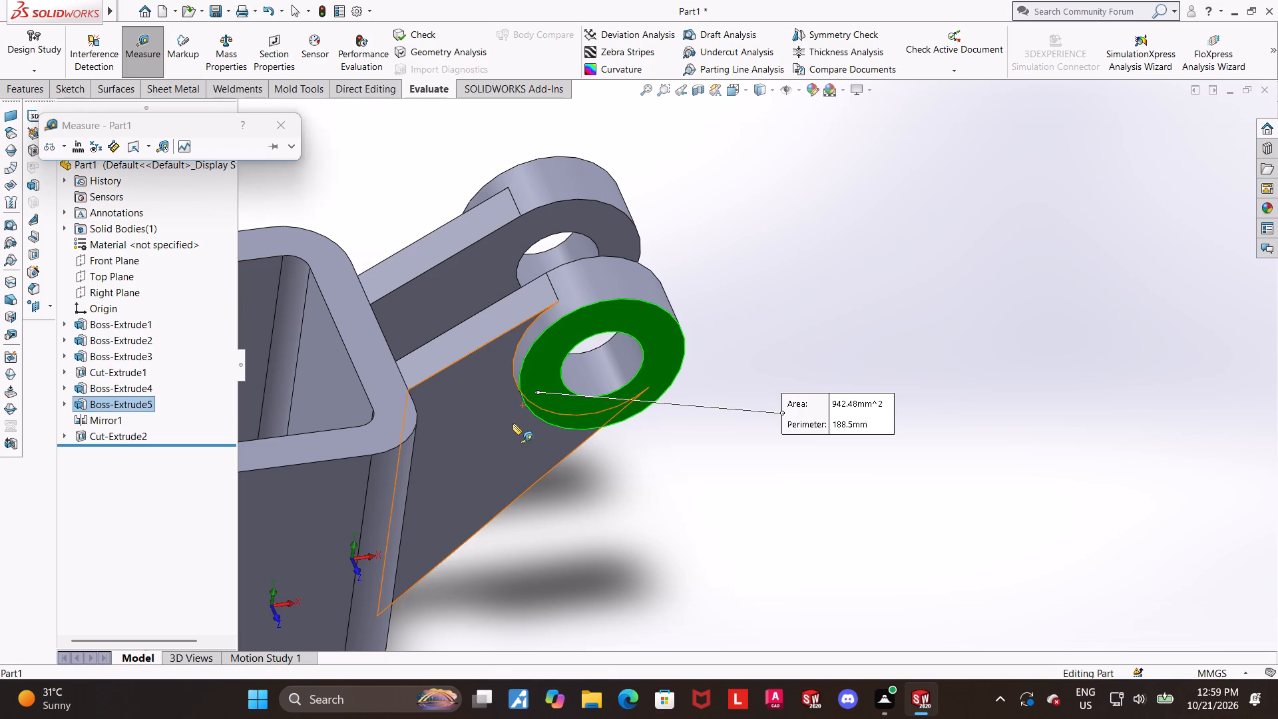
{"action": "left_click", "coordinate": [513, 423]}
{"action": "key", "text": "Escape"}
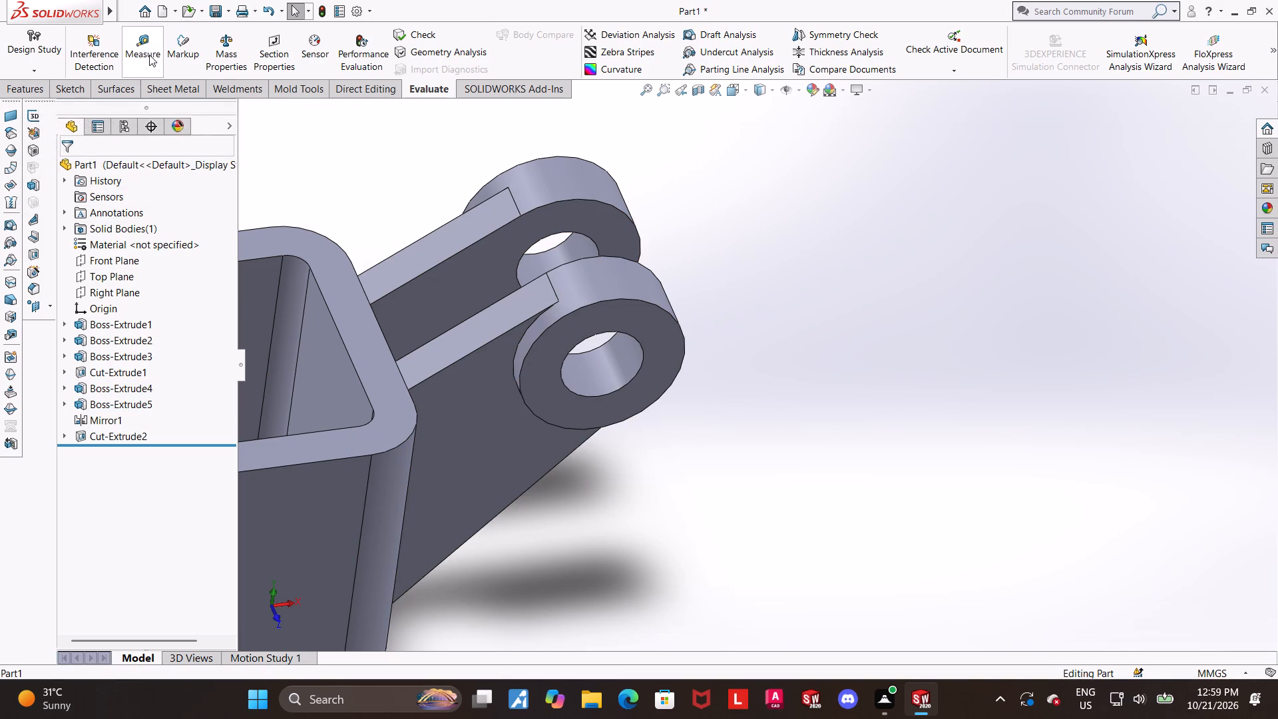
Measure the thickness from the near disc's outer face to the inner face of its arm.
{"action": "left_click", "coordinate": [149, 55]}
{"action": "left_click", "coordinate": [537, 387]}
{"action": "middle_click_drag", "start_coordinate": [981, 285], "coordinate": [828, 469]}
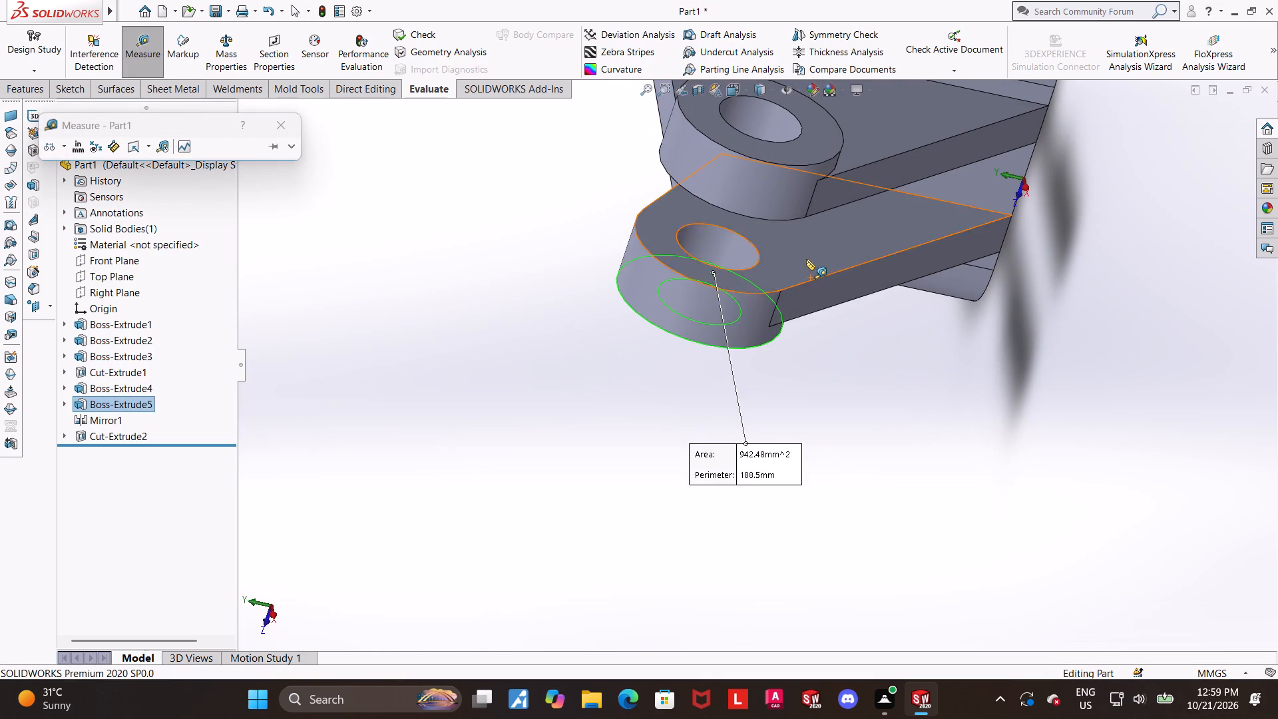
{"action": "left_click", "coordinate": [806, 258]}
{"action": "scroll", "coordinate": [848, 266], "scroll_direction": "up", "scroll_amount": 3}
{"action": "middle_click_drag", "start_coordinate": [961, 234], "coordinate": [1028, 186]}
{"action": "scroll", "coordinate": [1035, 180], "scroll_direction": "down", "scroll_amount": 2}
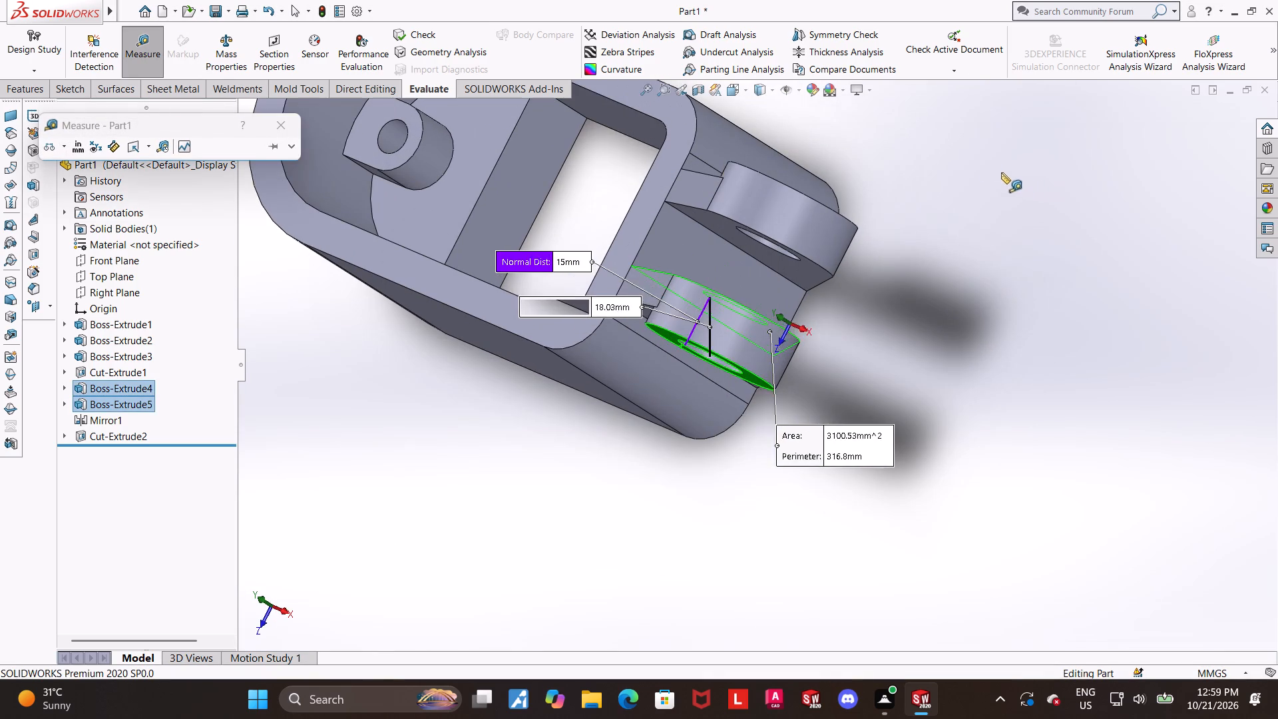
{"action": "key", "text": "Escape"}
Measure the distance between the outer faces of the two arms' discs.
{"action": "left_click", "coordinate": [132, 56]}
{"action": "middle_click_drag", "start_coordinate": [620, 292], "coordinate": [677, 220]}
{"action": "left_click", "coordinate": [722, 323]}
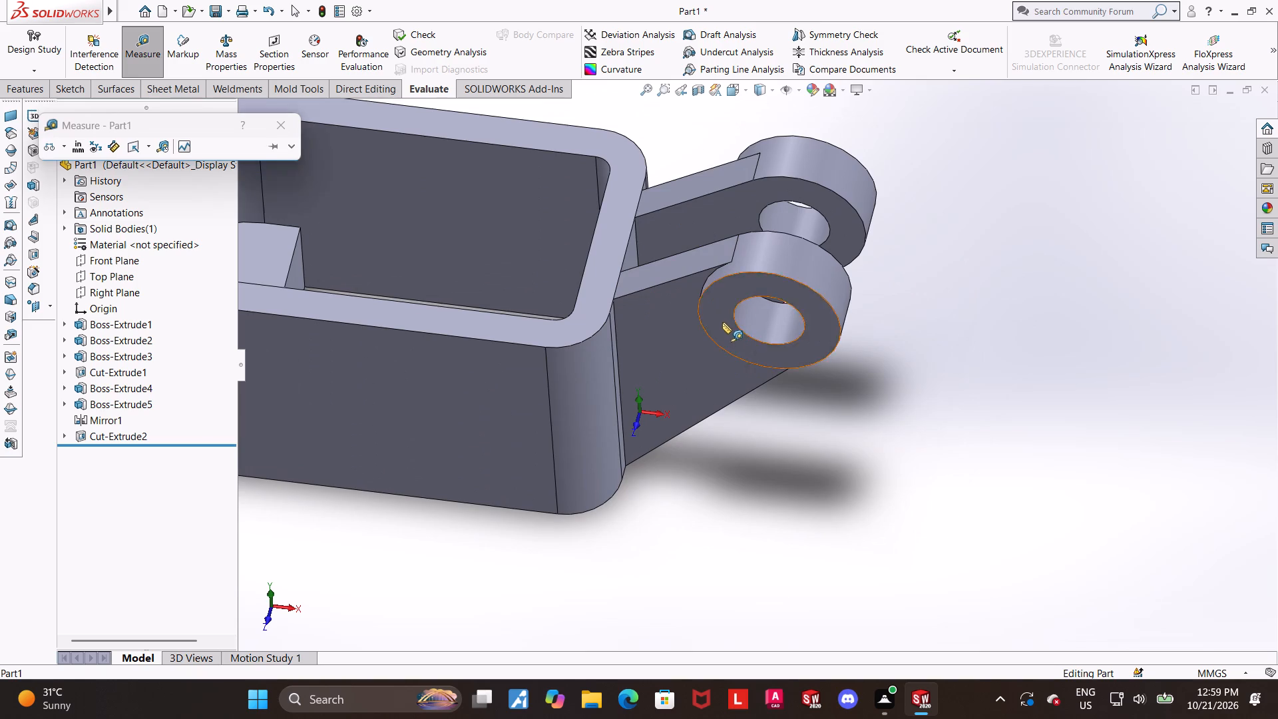
{"action": "middle_click_drag", "start_coordinate": [884, 166], "coordinate": [809, 371]}
{"action": "left_click", "coordinate": [907, 129]}
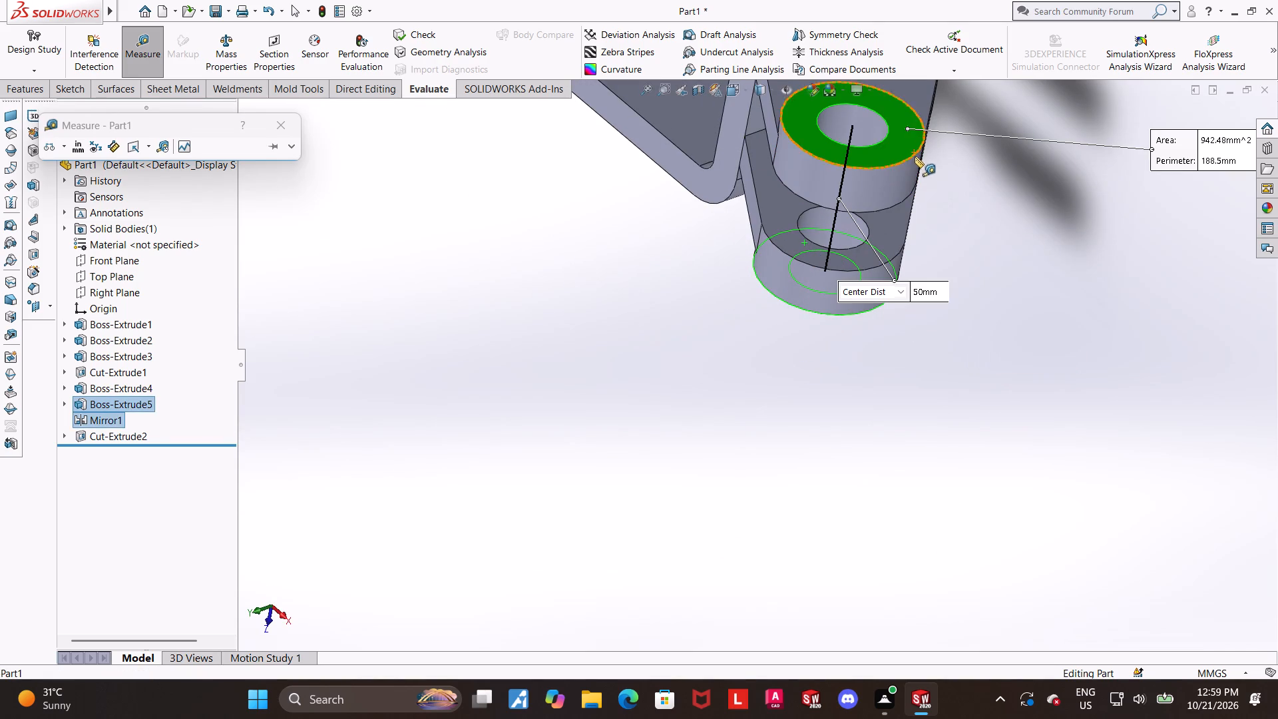
{"action": "key", "text": "Escape"}
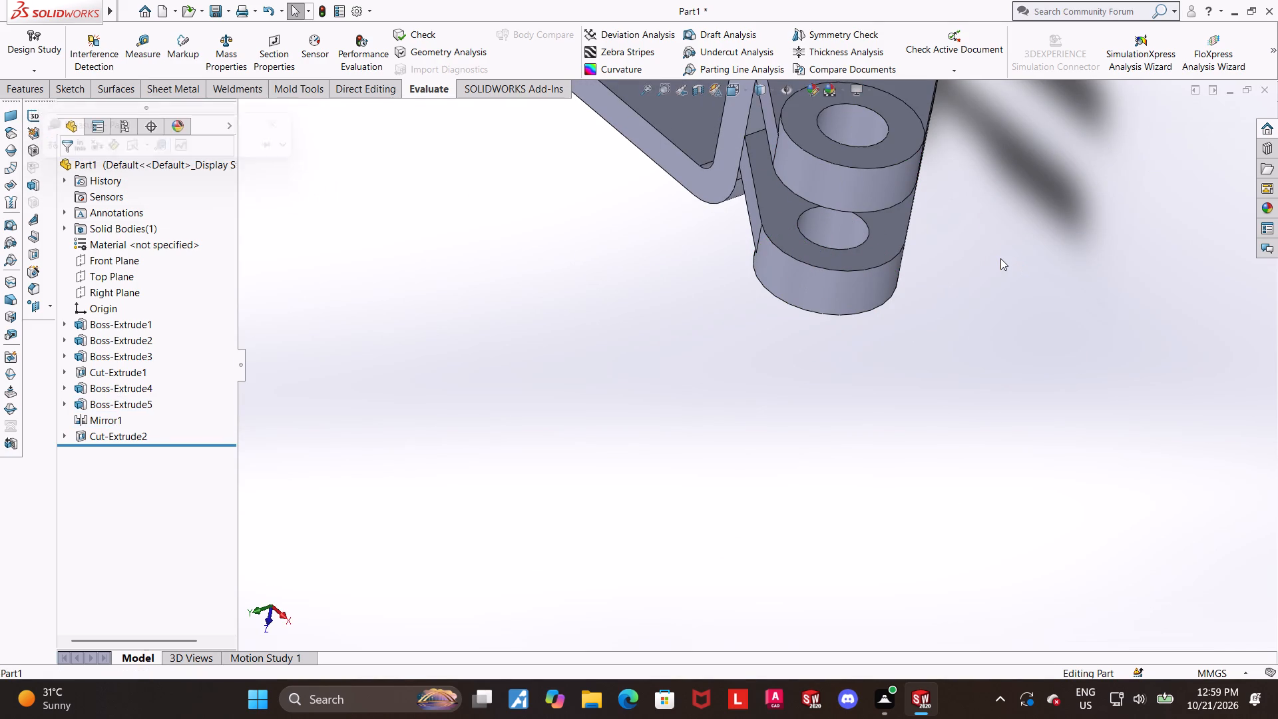
Examine the whole part from the isometric view and other angles, including the ring interior, inner bosses and arms.
{"action": "key", "text": "ctrl+7"}
{"action": "scroll", "coordinate": [901, 449], "scroll_direction": "up", "scroll_amount": 2}
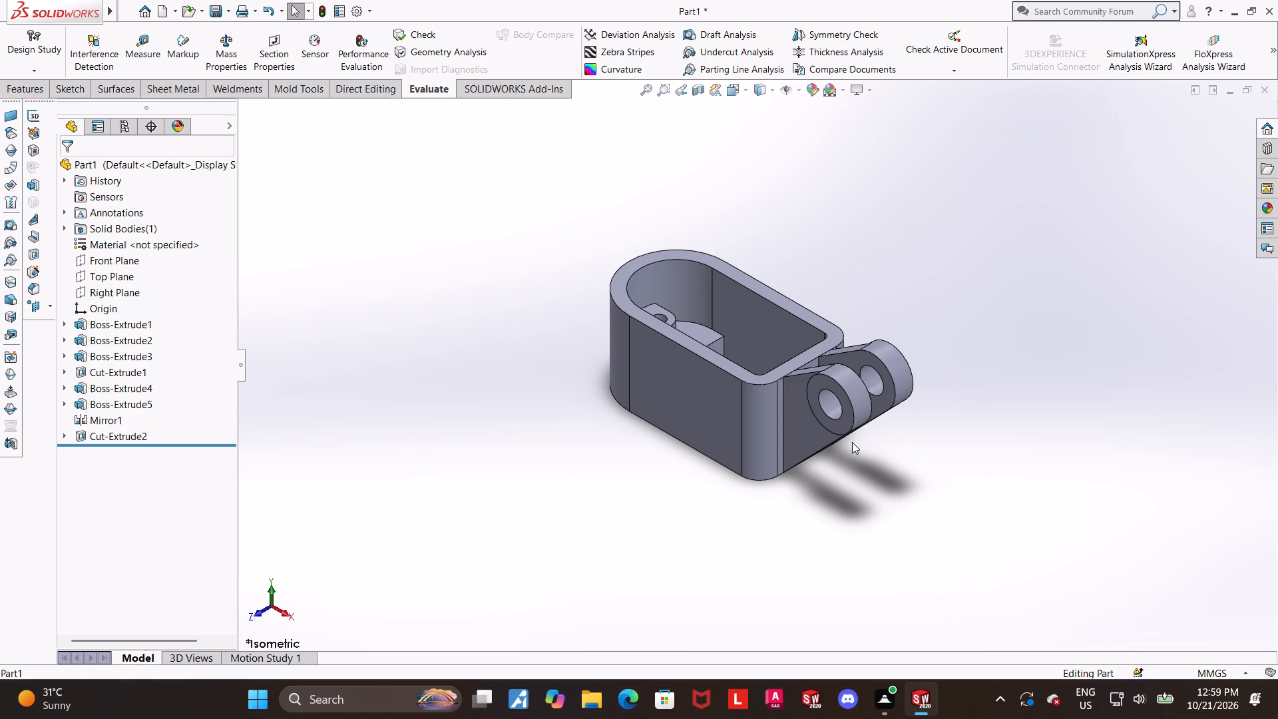
{"action": "scroll", "coordinate": [850, 442], "scroll_direction": "up", "scroll_amount": 1}
{"action": "scroll", "coordinate": [873, 385], "scroll_direction": "down", "scroll_amount": 2}
{"action": "scroll", "coordinate": [839, 428], "scroll_direction": "down", "scroll_amount": 1}
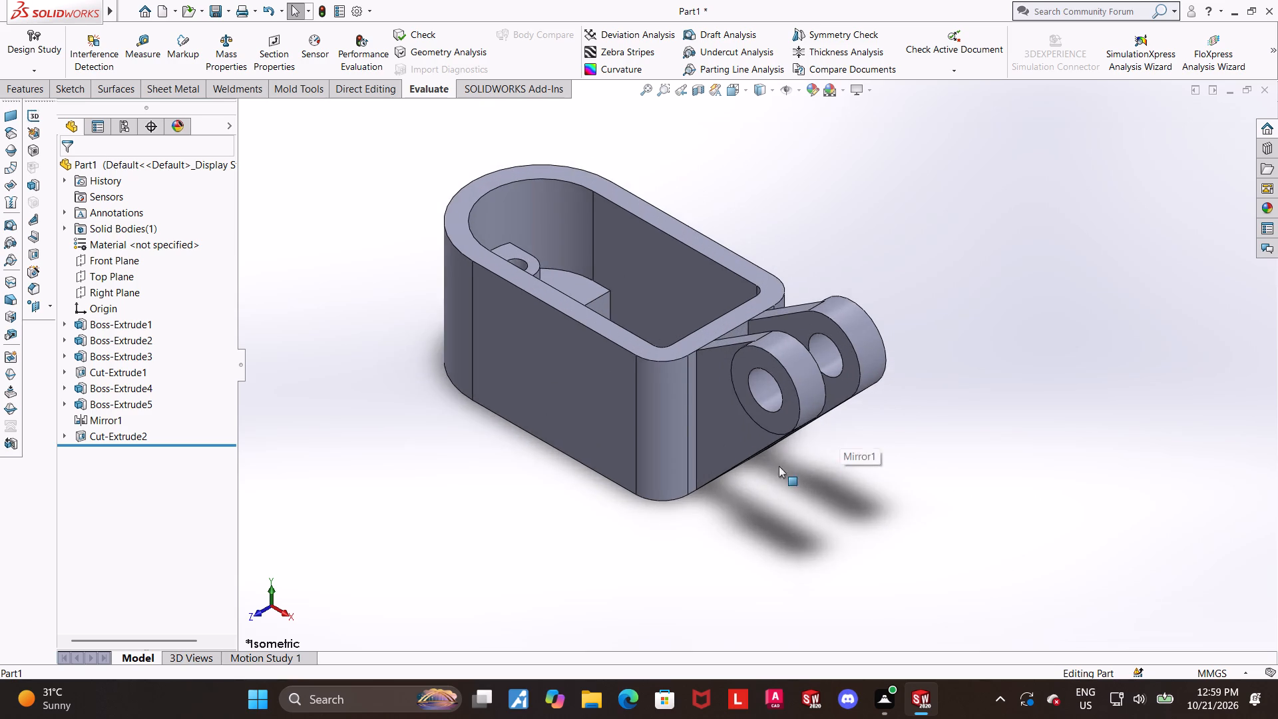
{"action": "middle_click_drag", "start_coordinate": [778, 461], "coordinate": [854, 405]}
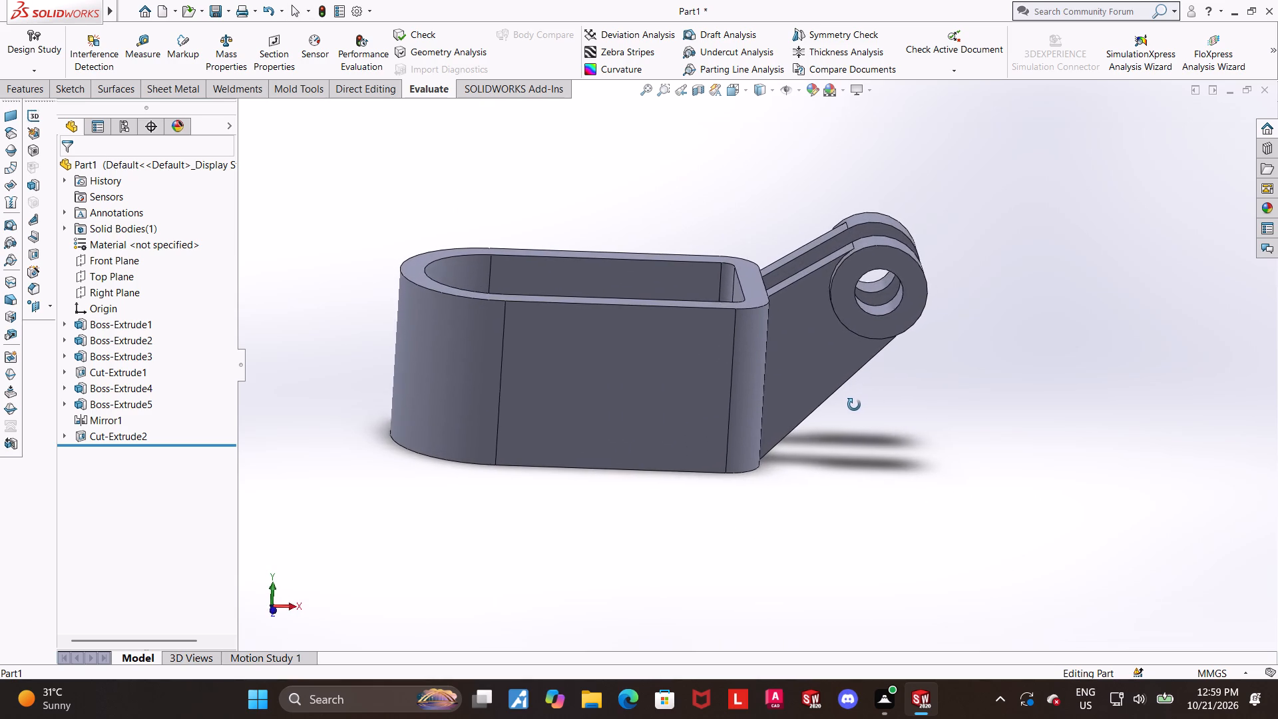
{"action": "middle_click_drag", "start_coordinate": [854, 405], "coordinate": [857, 399]}
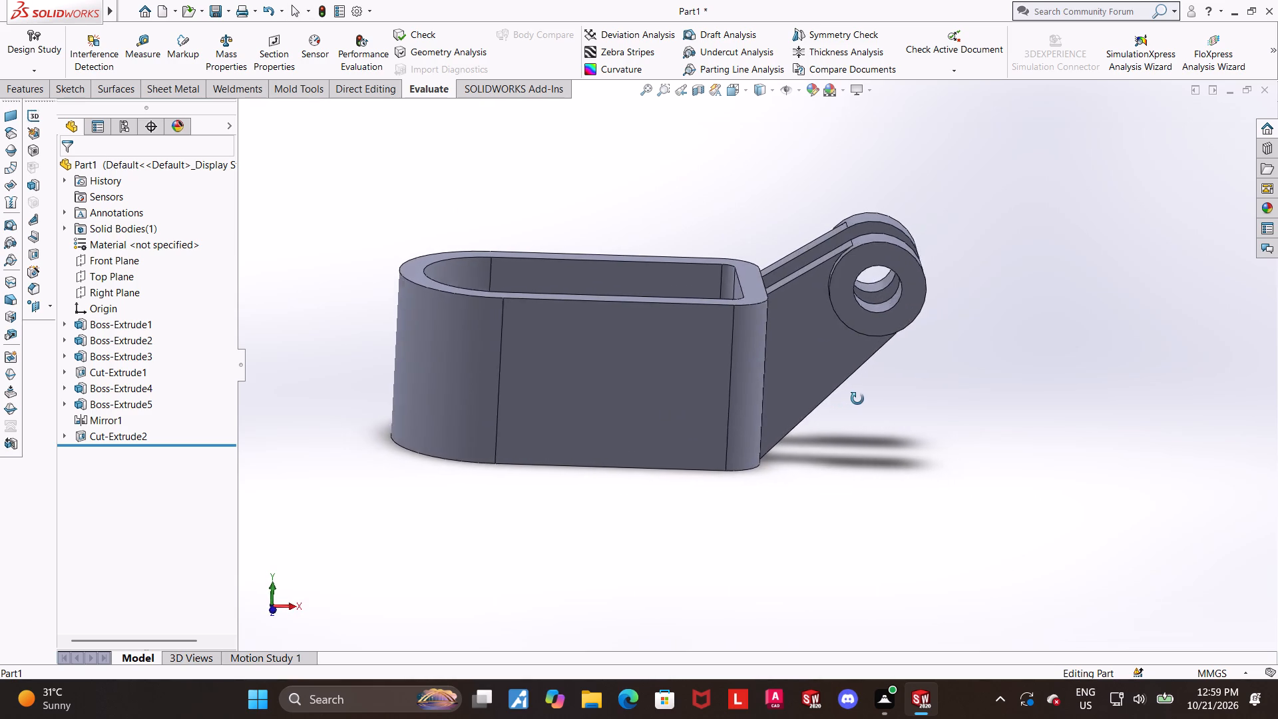
{"action": "middle_click_drag", "start_coordinate": [857, 399], "coordinate": [844, 471]}
{"action": "middle_click_drag", "start_coordinate": [870, 218], "coordinate": [853, 264]}
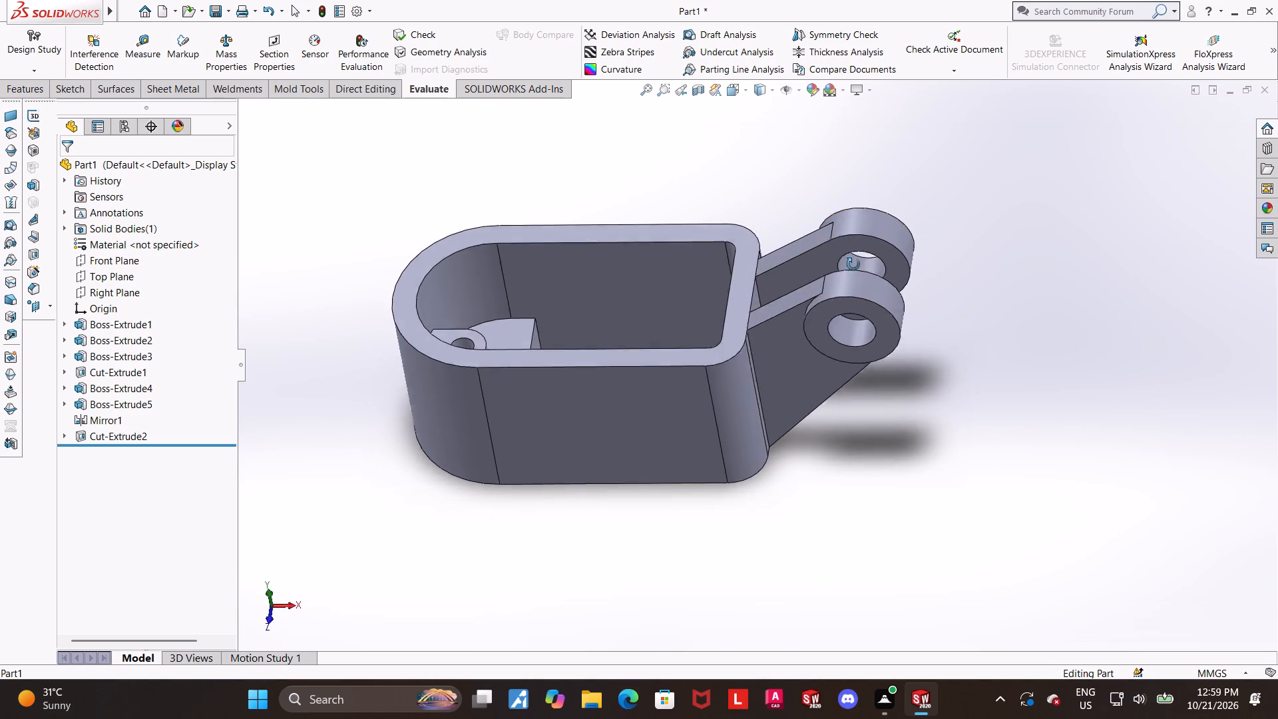
{"action": "middle_click_drag", "start_coordinate": [853, 264], "coordinate": [813, 316]}
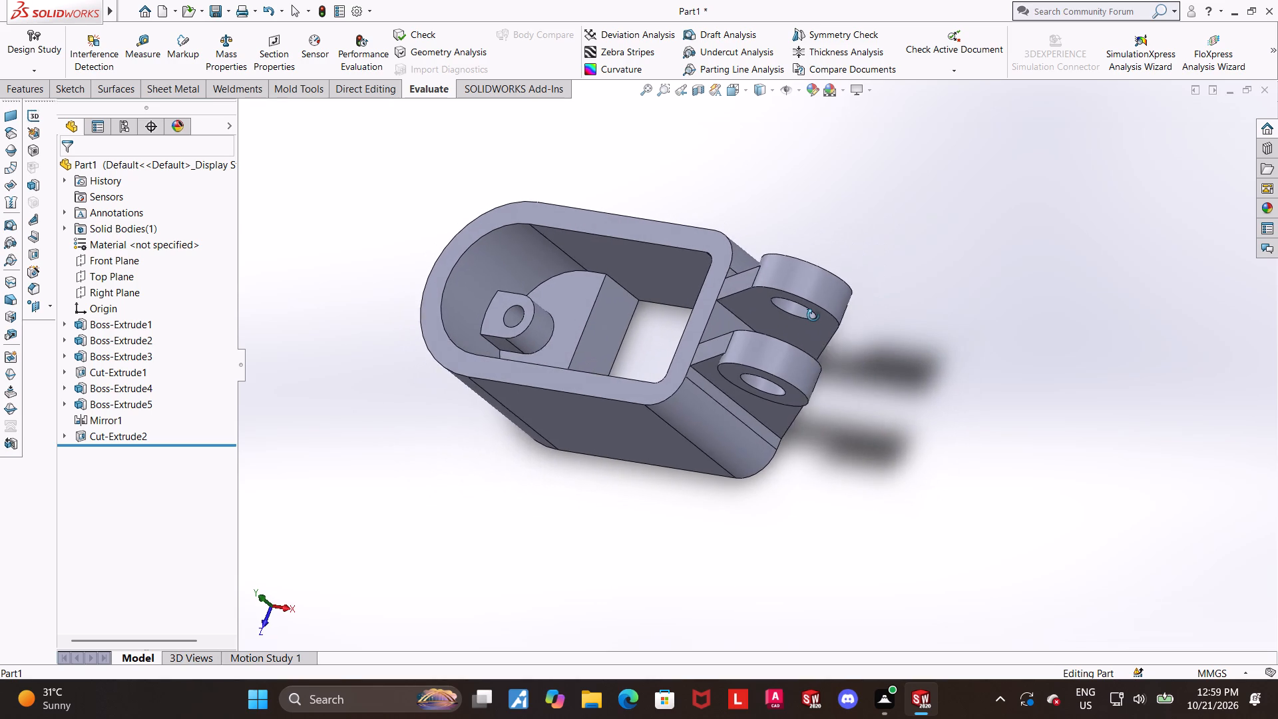
{"action": "middle_click_drag", "start_coordinate": [813, 316], "coordinate": [819, 316]}
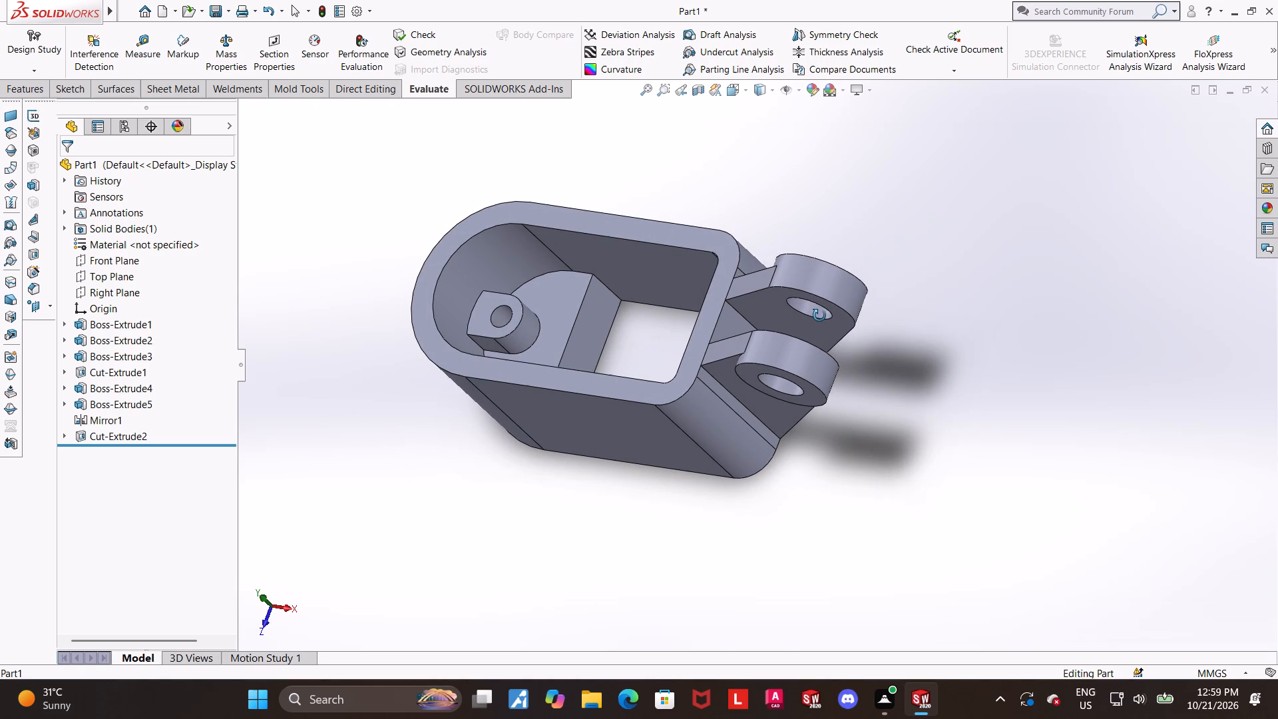
{"action": "middle_click_drag", "start_coordinate": [819, 316], "coordinate": [843, 265]}
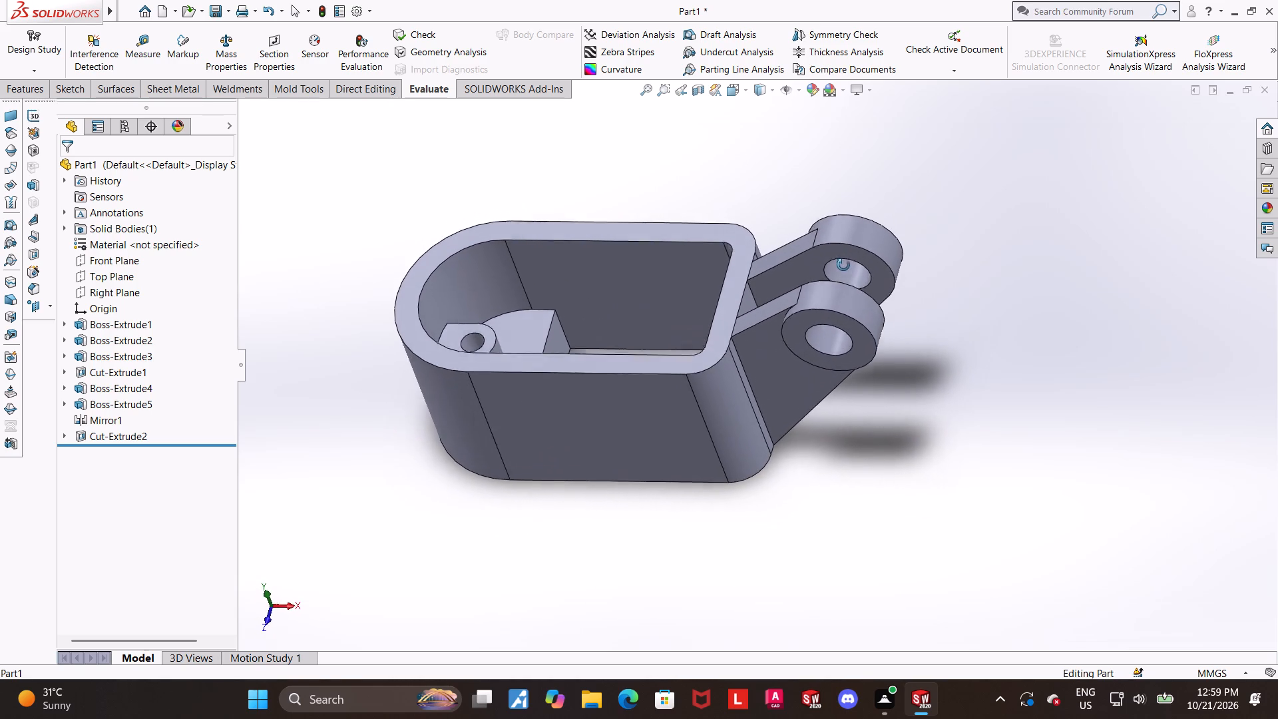
{"action": "middle_click_drag", "start_coordinate": [843, 265], "coordinate": [845, 222]}
Start a sketch on the ring's flat outer side face and draw a circle about 45 mm in diameter near its middle.
{"action": "left_click", "coordinate": [576, 417]}
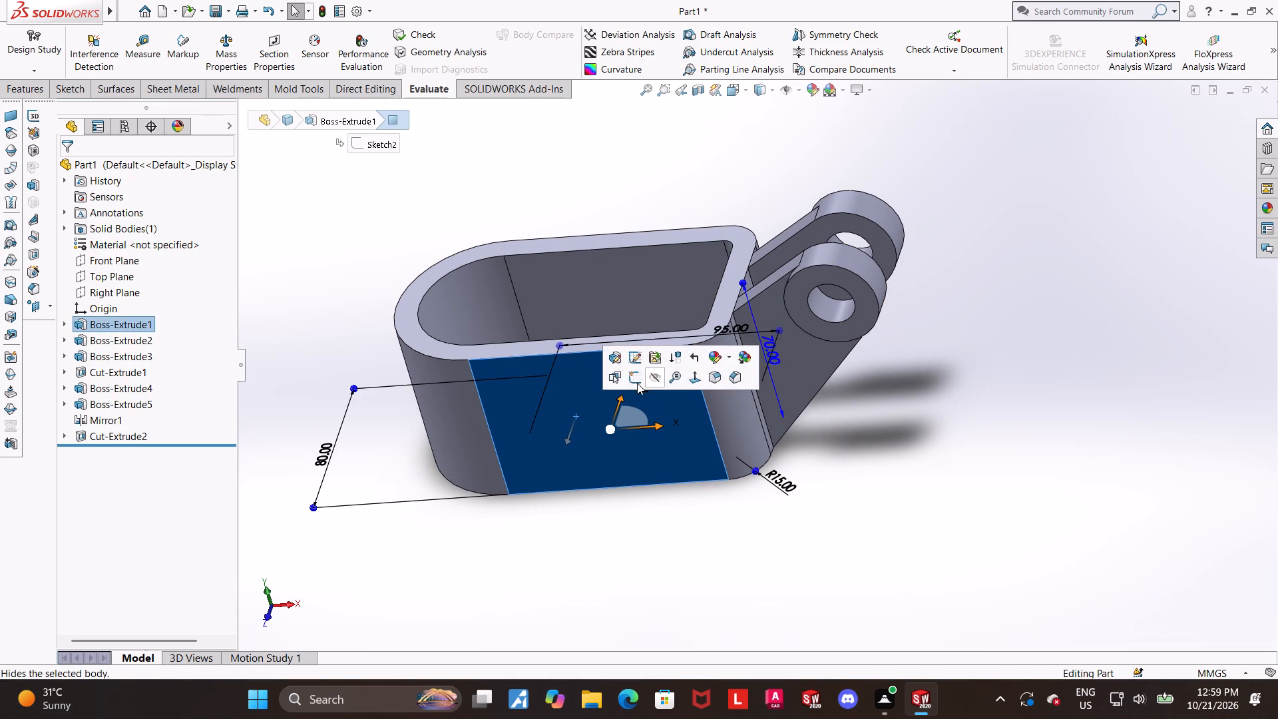
{"action": "left_click", "coordinate": [637, 383]}
{"action": "left_click", "coordinate": [103, 461]}
{"action": "left_click", "coordinate": [106, 455]}
{"action": "left_click", "coordinate": [134, 437]}
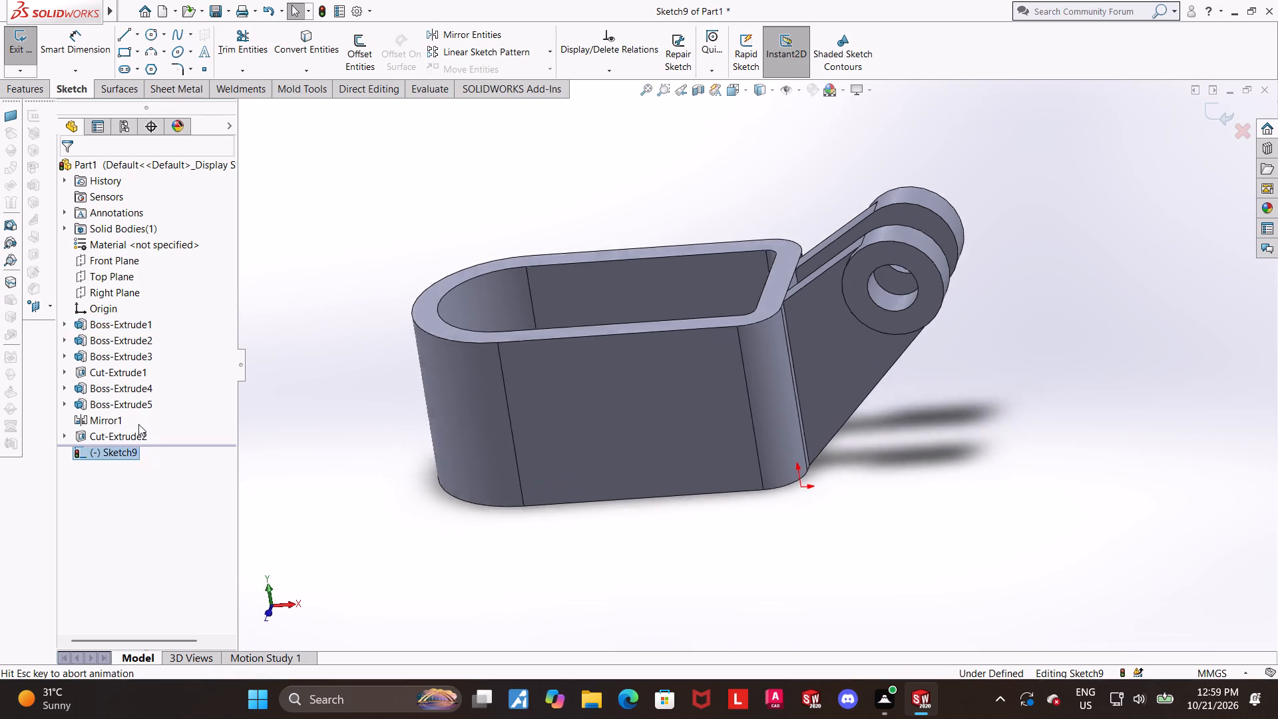
{"action": "scroll", "coordinate": [677, 423], "scroll_direction": "up", "scroll_amount": 1}
{"action": "scroll", "coordinate": [844, 388], "scroll_direction": "down", "scroll_amount": 2}
{"action": "left_click", "coordinate": [1210, 517]}
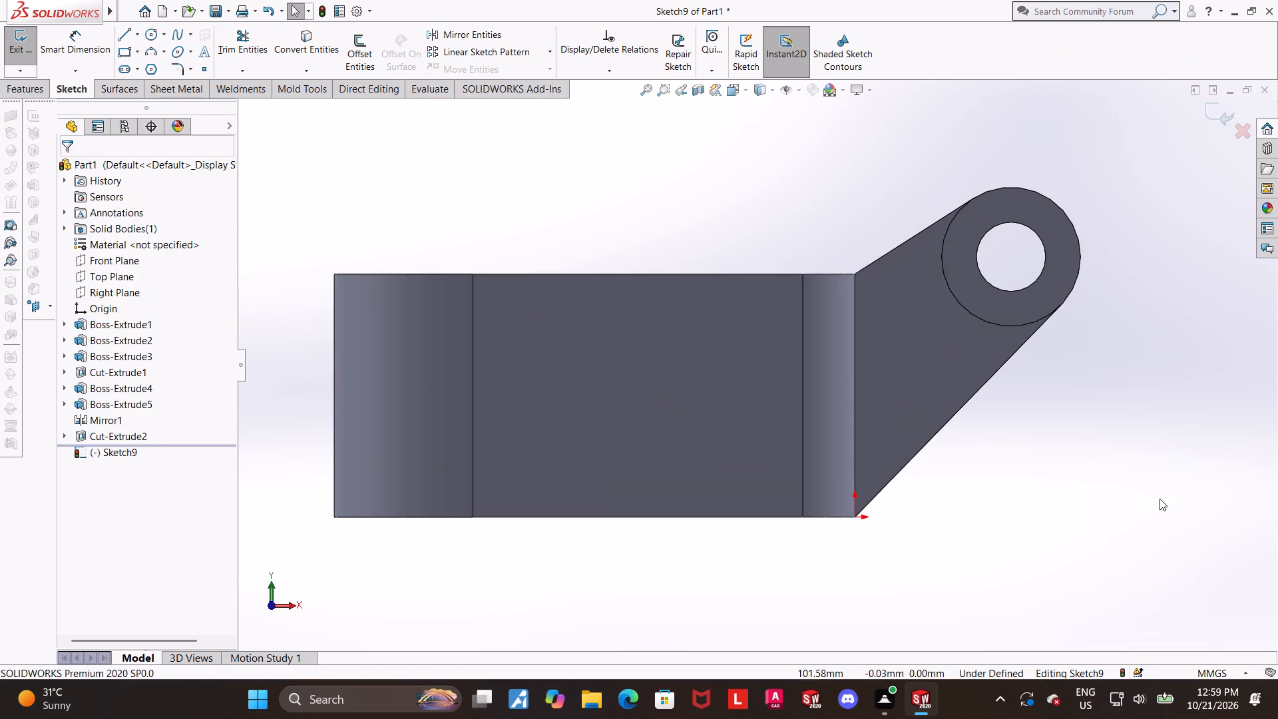
{"action": "left_click", "coordinate": [151, 32]}
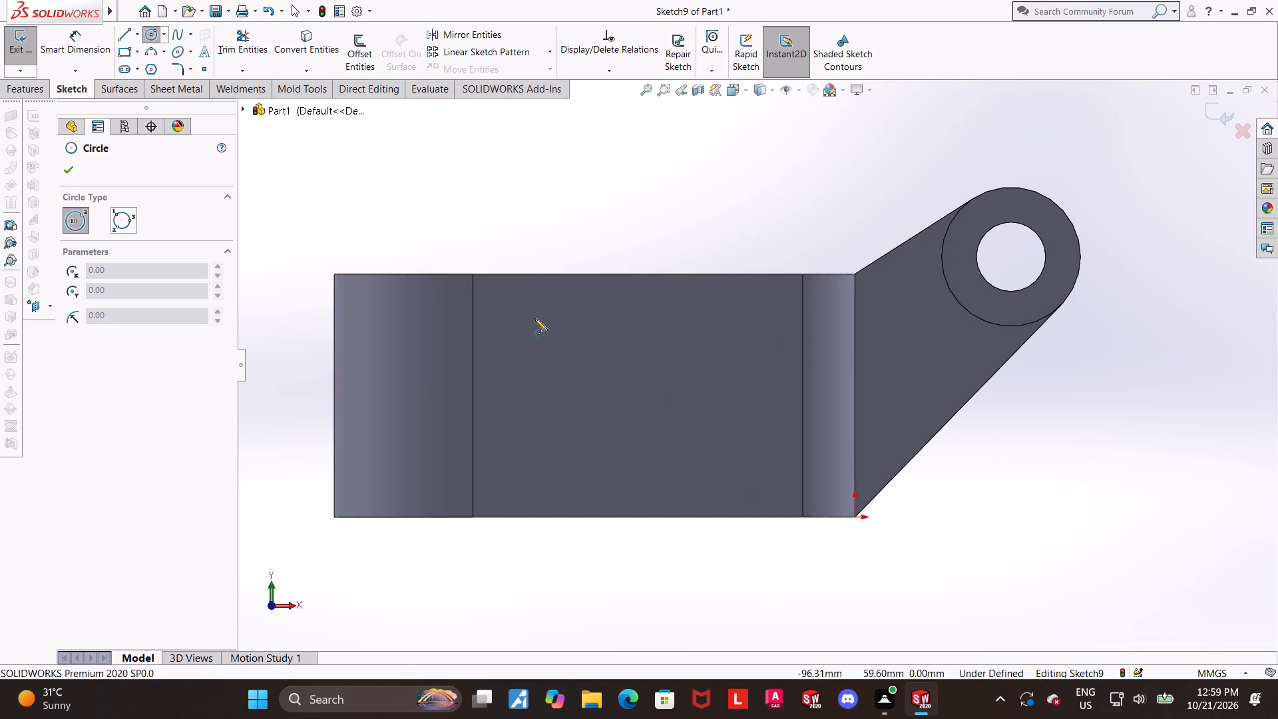
{"action": "left_click", "coordinate": [634, 388]}
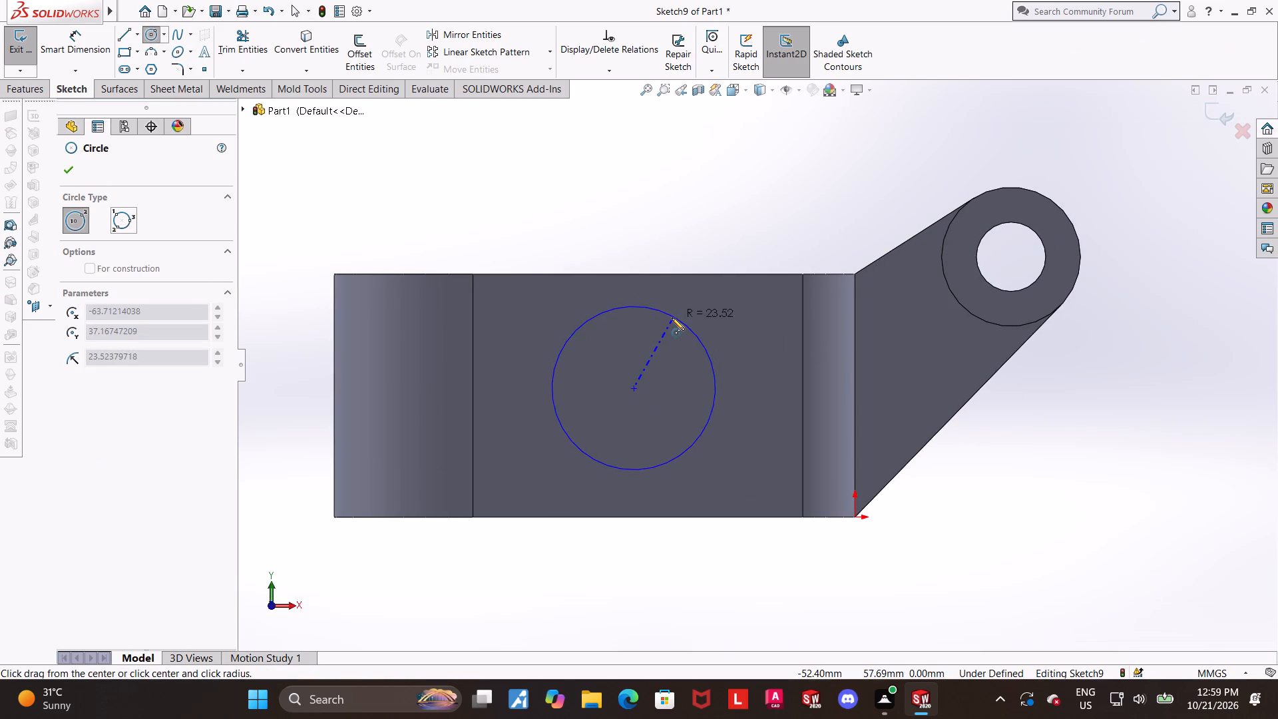
{"action": "left_click", "coordinate": [670, 319]}
{"action": "key", "text": "Escape"}
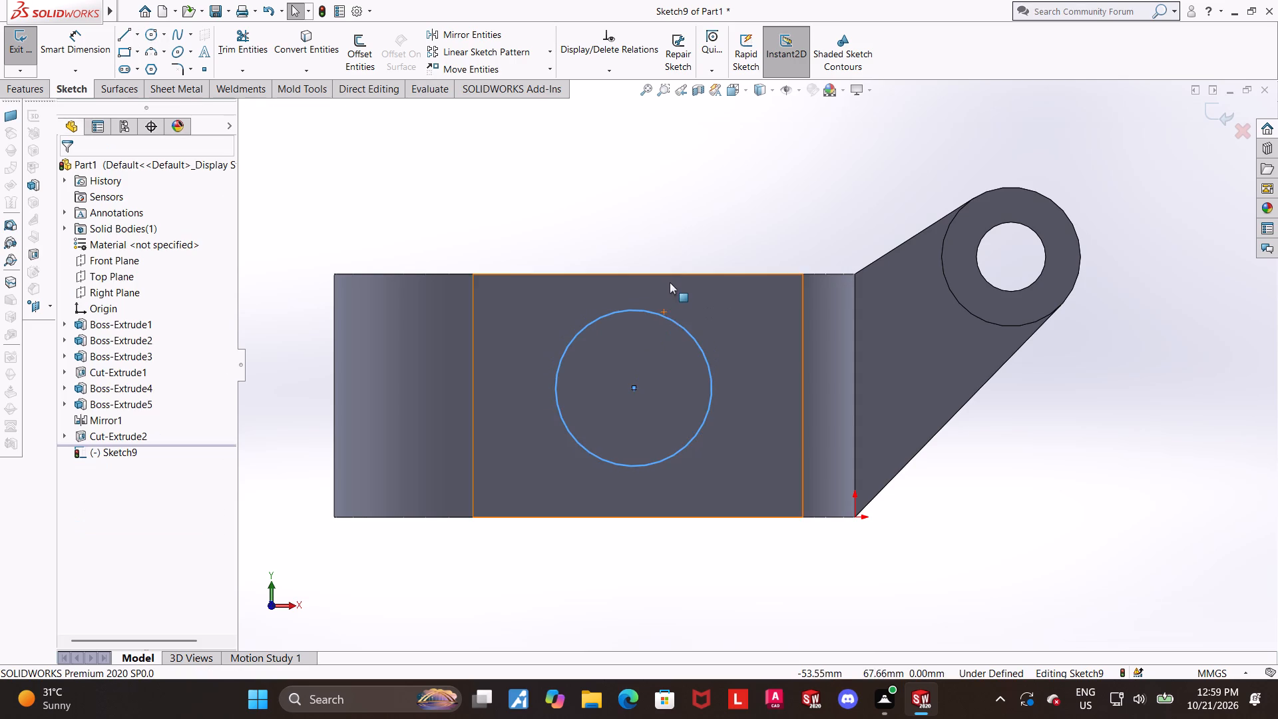
{"action": "key", "text": "Escape"}
Dimension the circle's diameter to 40 mm.
{"action": "left_click", "coordinate": [89, 36]}
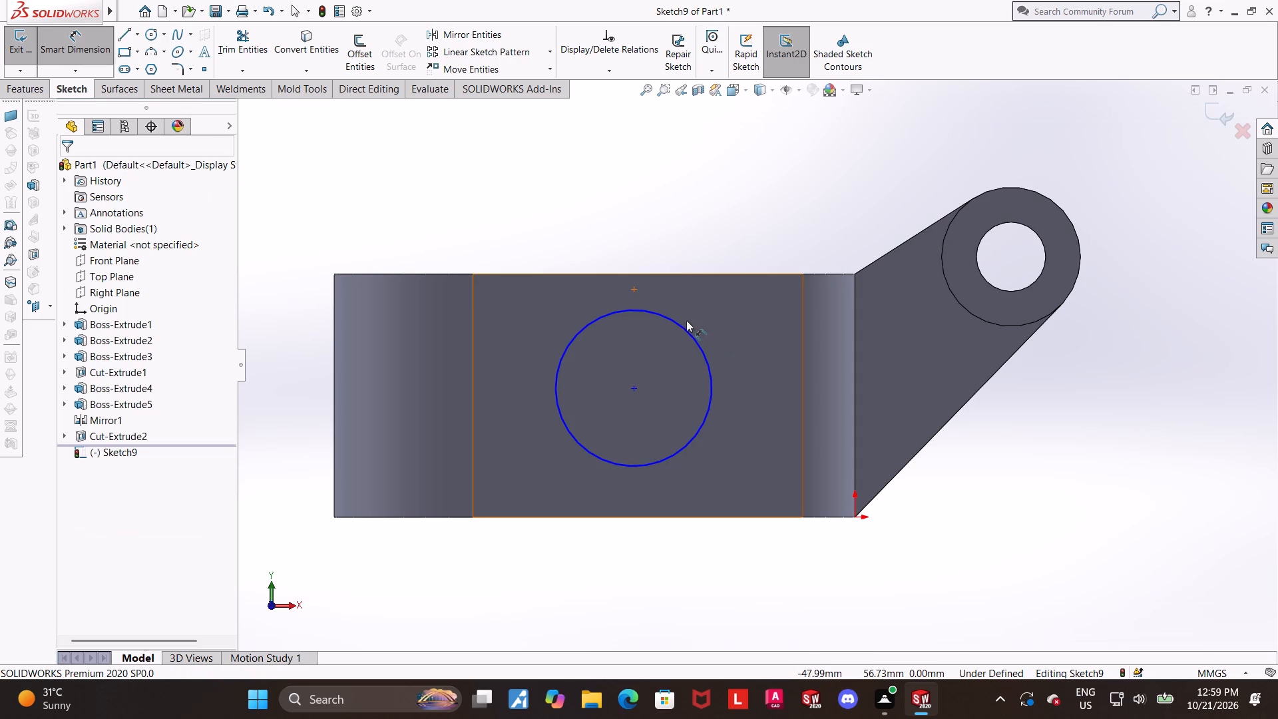
{"action": "left_click", "coordinate": [676, 322]}
{"action": "left_click", "coordinate": [616, 228]}
{"action": "key", "text": "5"}
{"action": "key", "text": "BackSpace"}
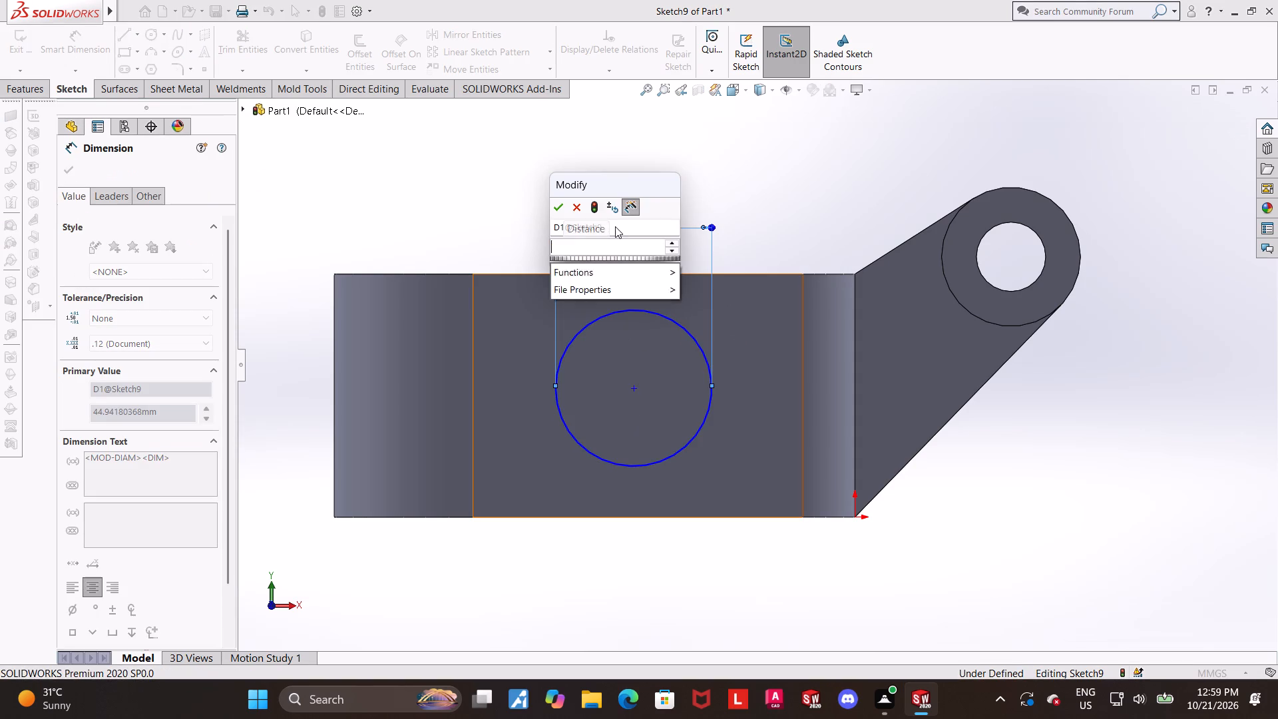
{"action": "type", "text": "40"}
{"action": "key", "text": "Return"}
{"action": "key", "text": "Escape"}
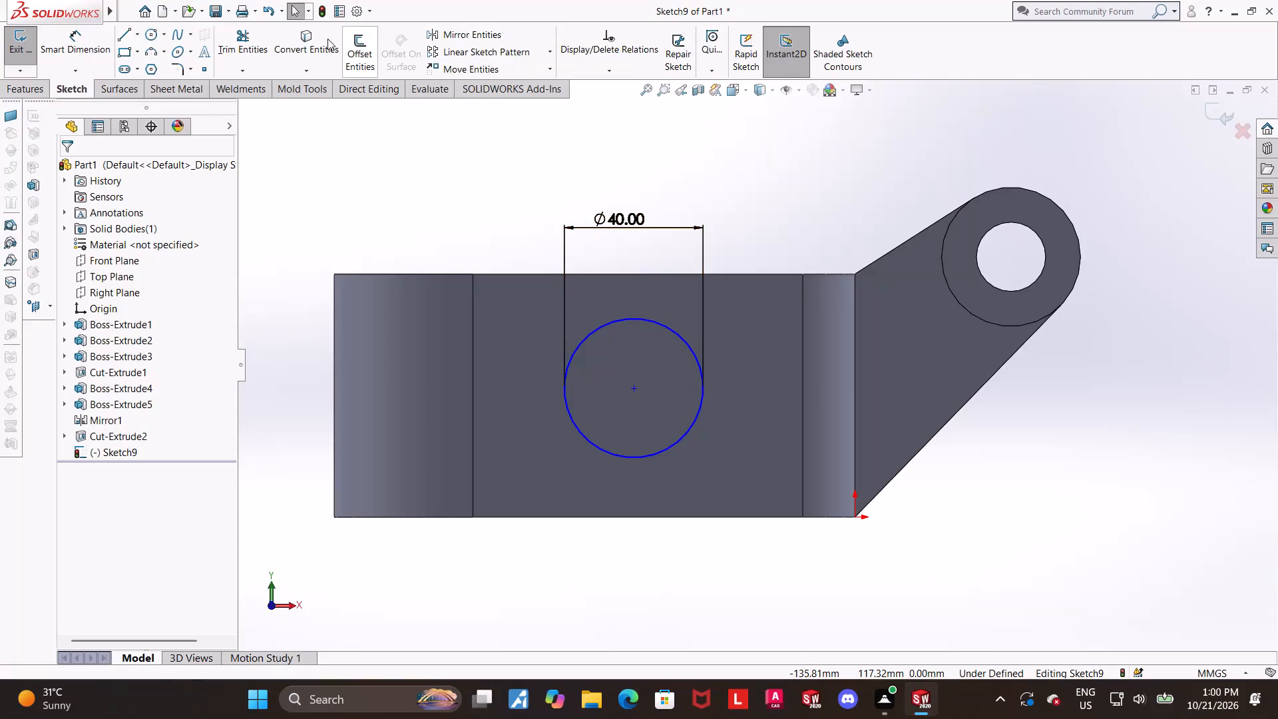
Dimension the circle's centre 35 mm vertically from the ring's bottom corner at the arm.
{"action": "left_click", "coordinate": [70, 33]}
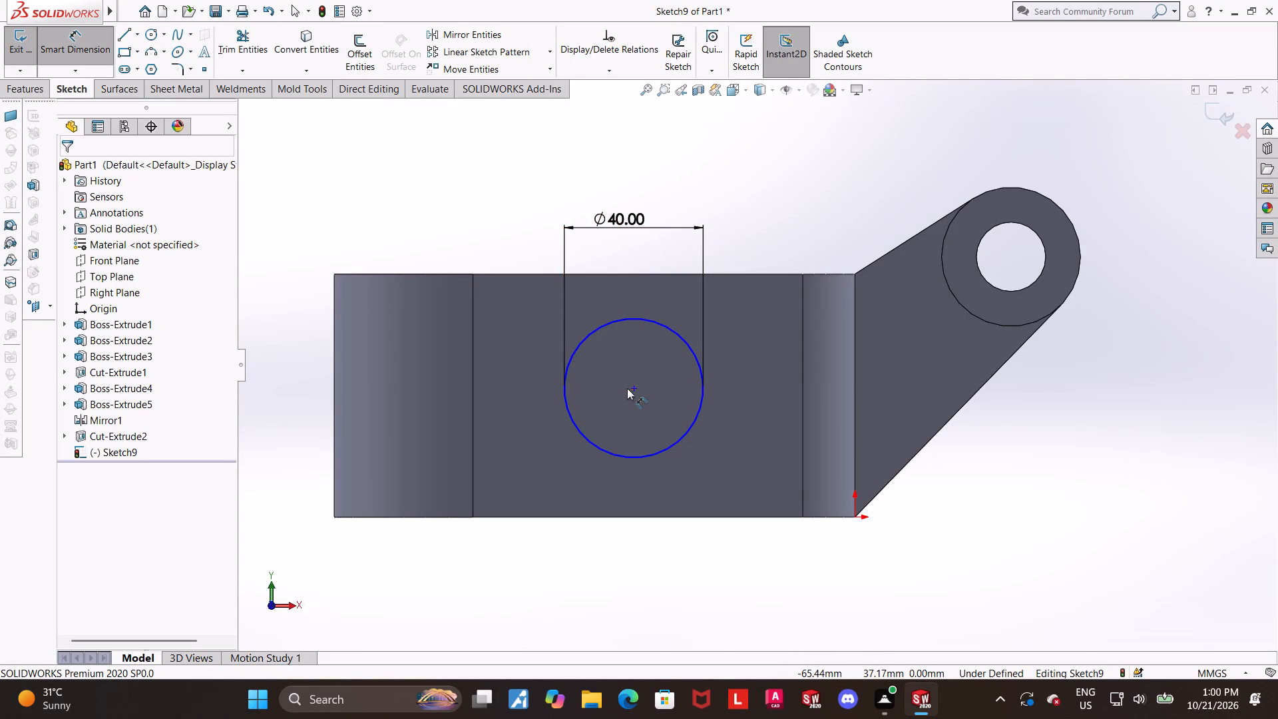
{"action": "left_click", "coordinate": [634, 389]}
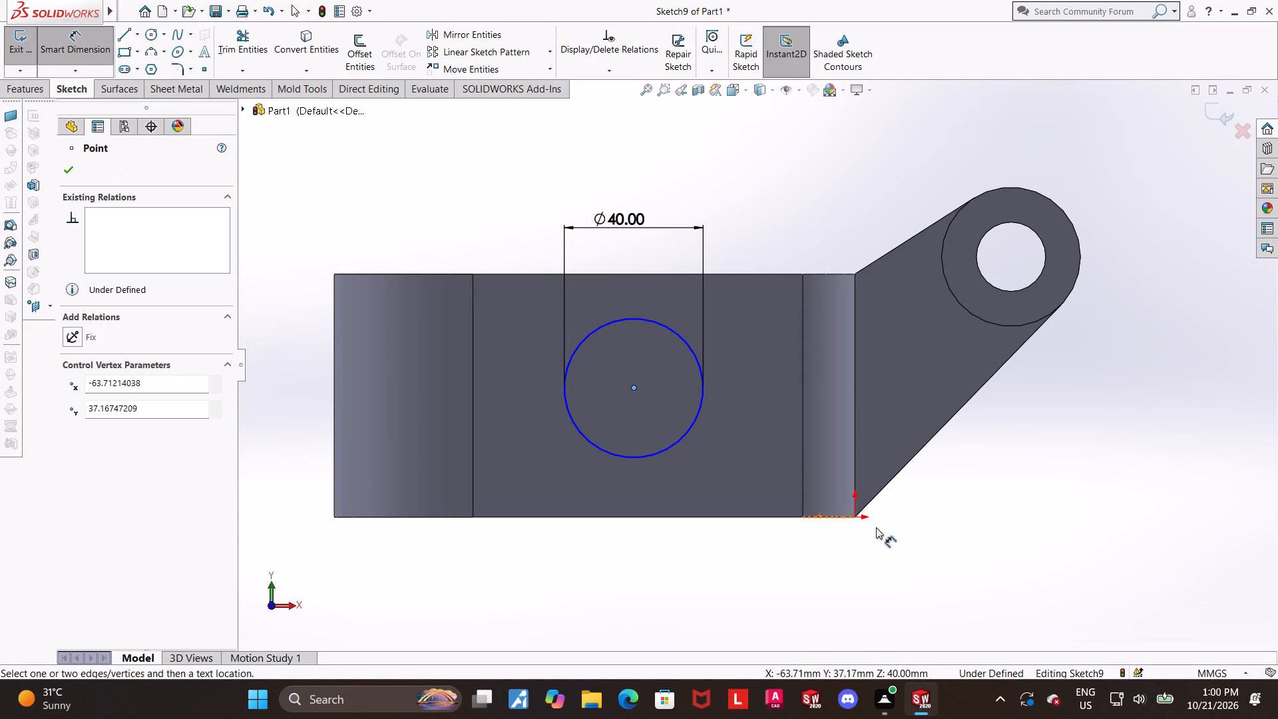
{"action": "left_click", "coordinate": [855, 517]}
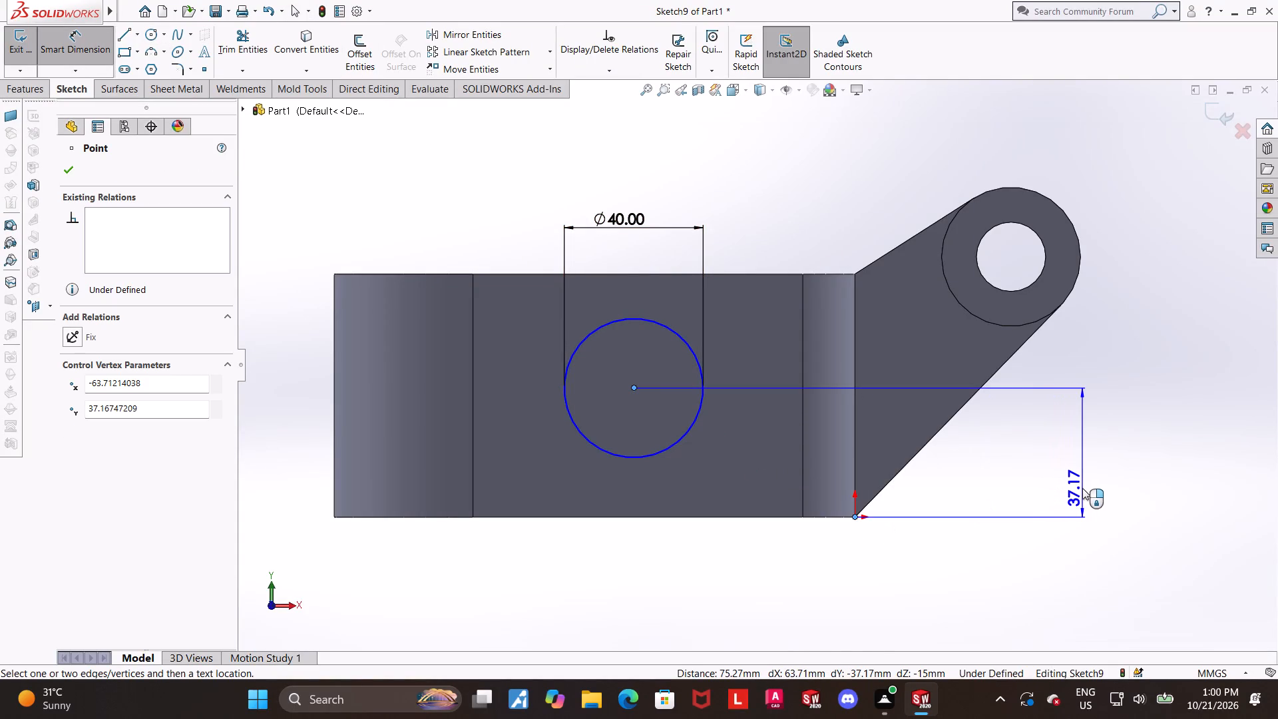
{"action": "left_click", "coordinate": [1097, 491]}
{"action": "type", "text": "35"}
{"action": "key", "text": "Return"}
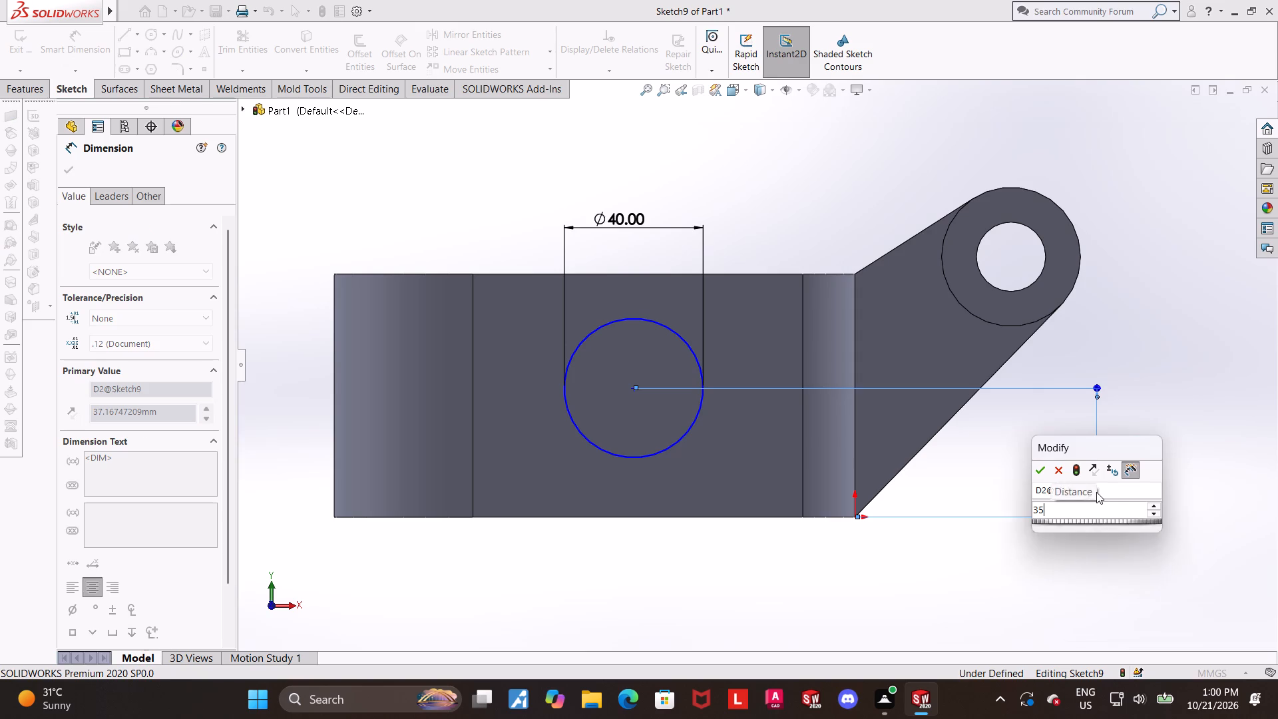
{"action": "key", "text": "Escape"}
Dimension the circle's centre 45 mm horizontally from the vertical edge where the flat face meets the large rounded end.
{"action": "scroll", "coordinate": [1096, 496], "scroll_direction": "up", "scroll_amount": 1}
{"action": "left_click", "coordinate": [949, 540]}
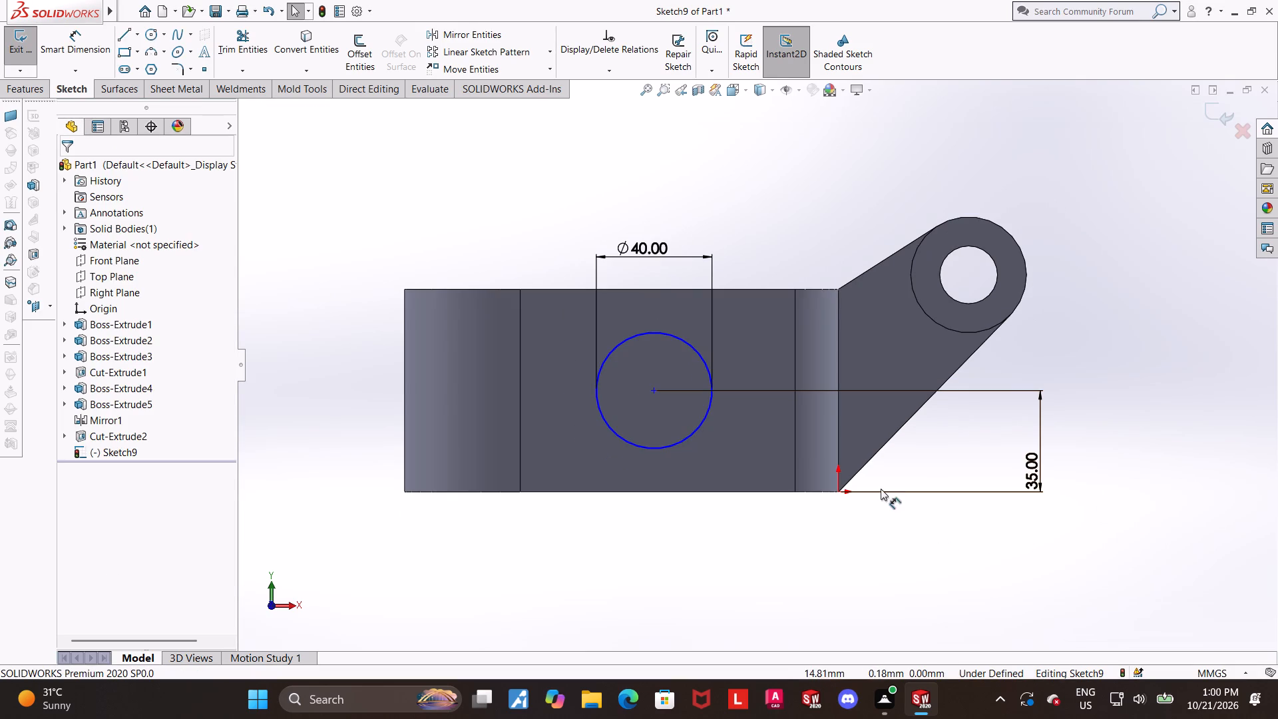
{"action": "scroll", "coordinate": [671, 427], "scroll_direction": "up", "scroll_amount": 1}
{"action": "scroll", "coordinate": [736, 435], "scroll_direction": "down", "scroll_amount": 1}
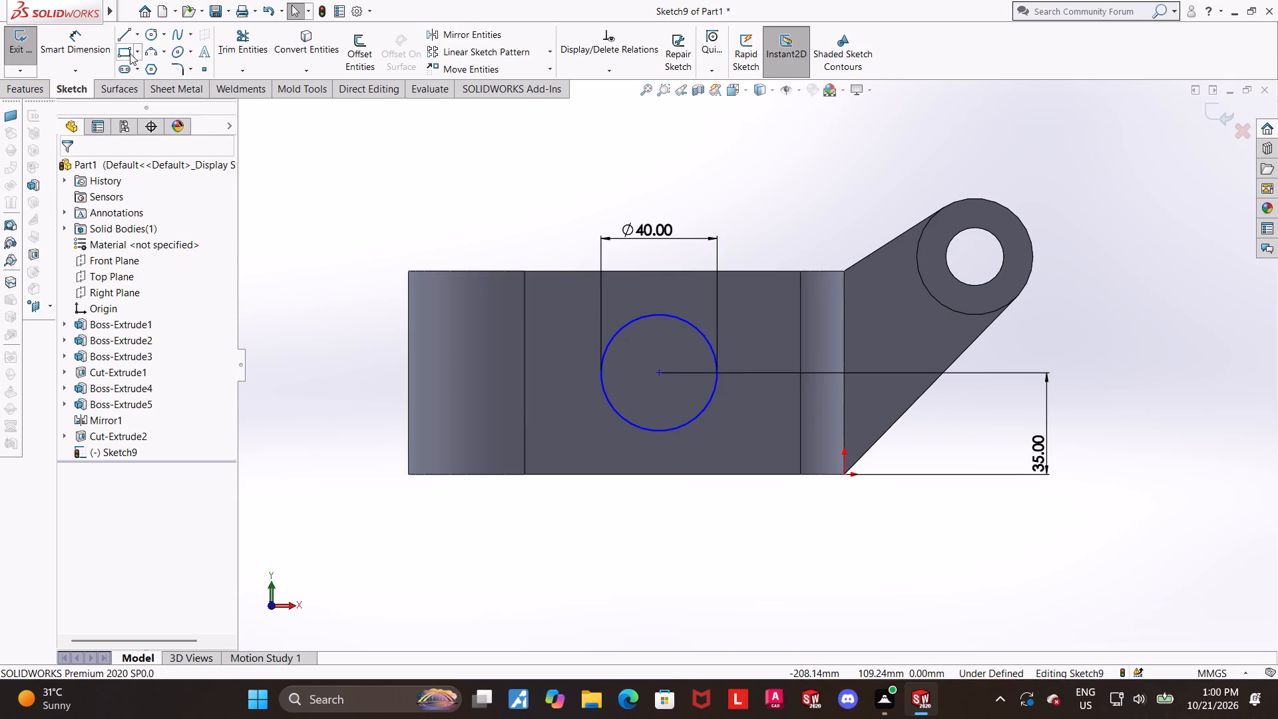
{"action": "left_click", "coordinate": [58, 44]}
{"action": "scroll", "coordinate": [522, 348], "scroll_direction": "up", "scroll_amount": 1}
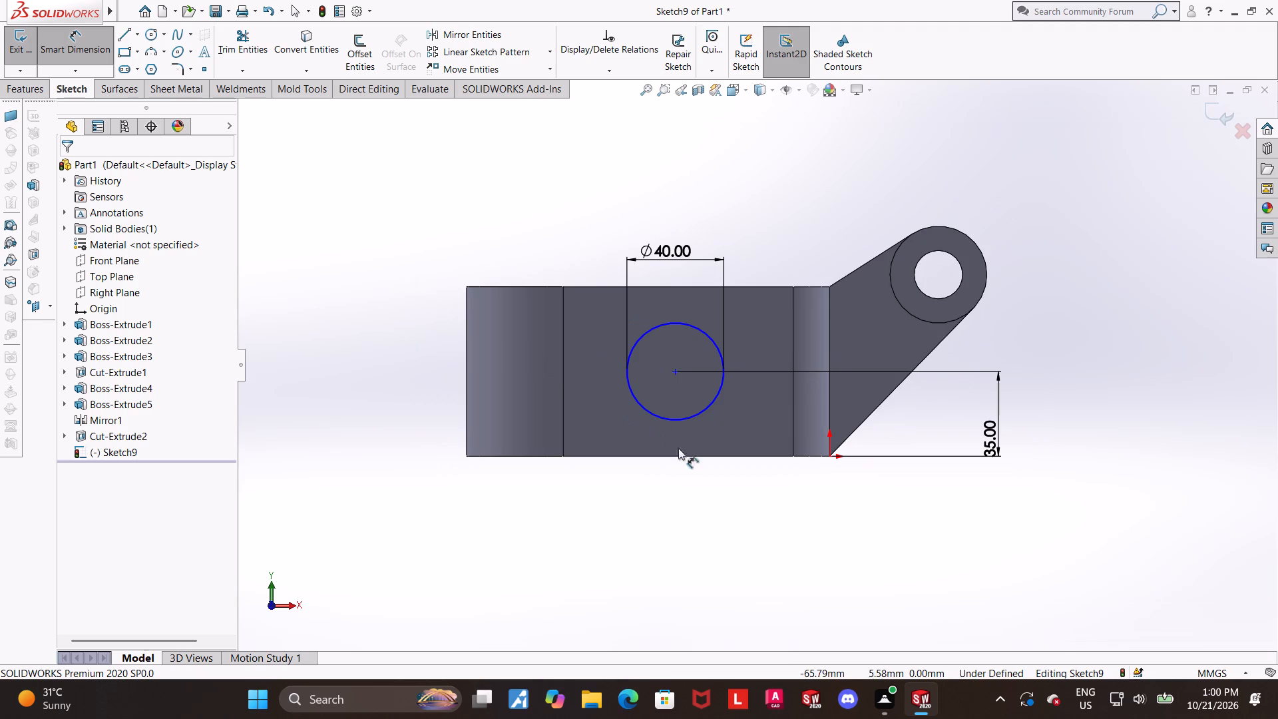
{"action": "scroll", "coordinate": [675, 495], "scroll_direction": "down", "scroll_amount": 2}
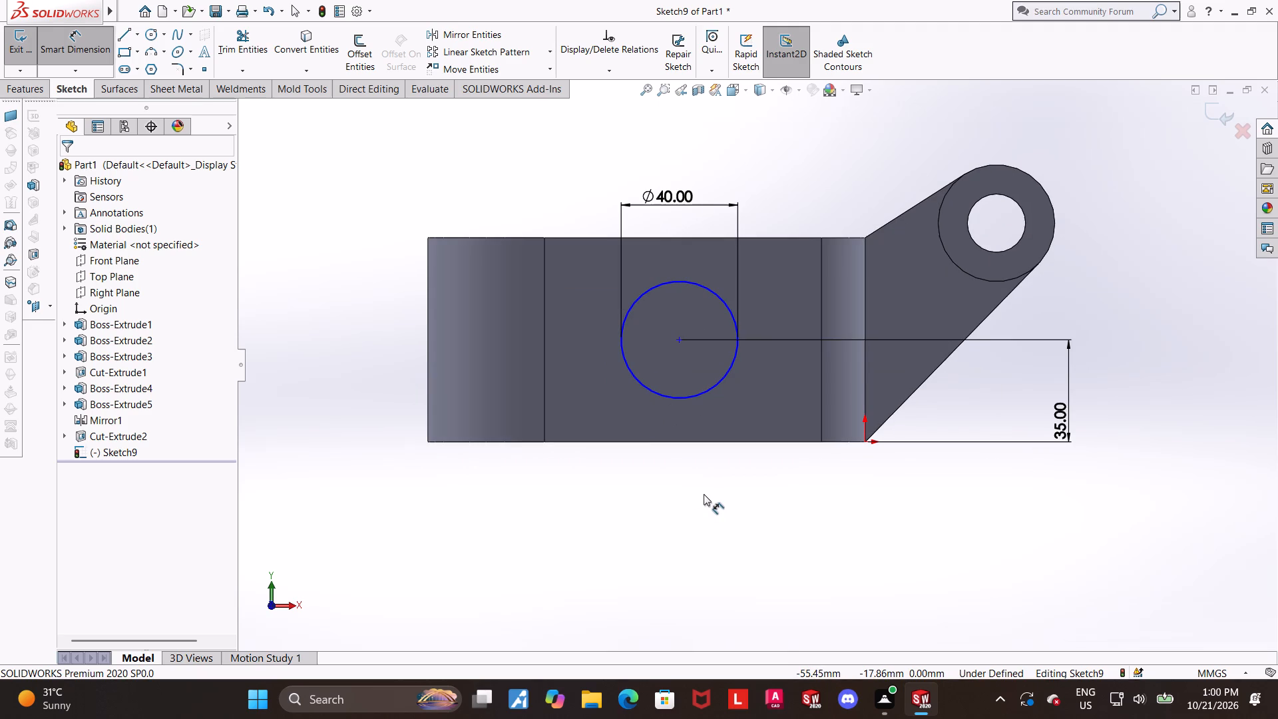
{"action": "scroll", "coordinate": [704, 494], "scroll_direction": "up", "scroll_amount": 1}
{"action": "scroll", "coordinate": [704, 494], "scroll_direction": "down", "scroll_amount": 1}
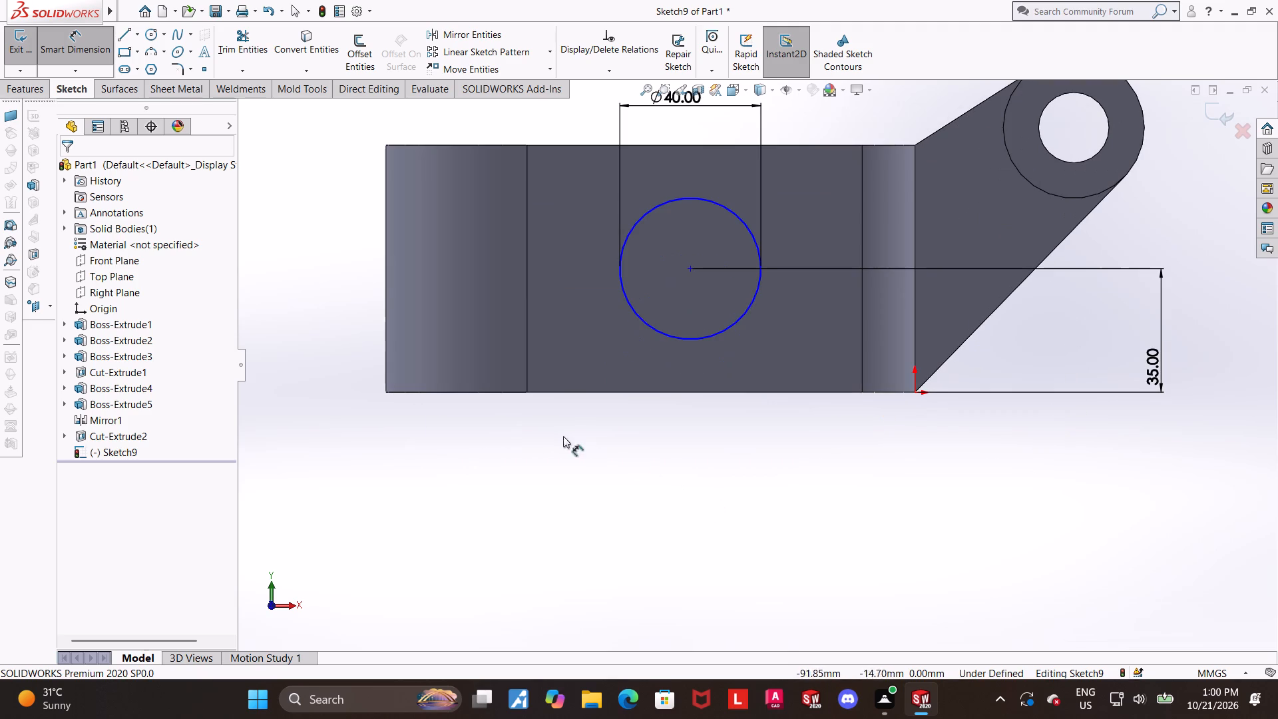
{"action": "scroll", "coordinate": [603, 398], "scroll_direction": "up", "scroll_amount": 1}
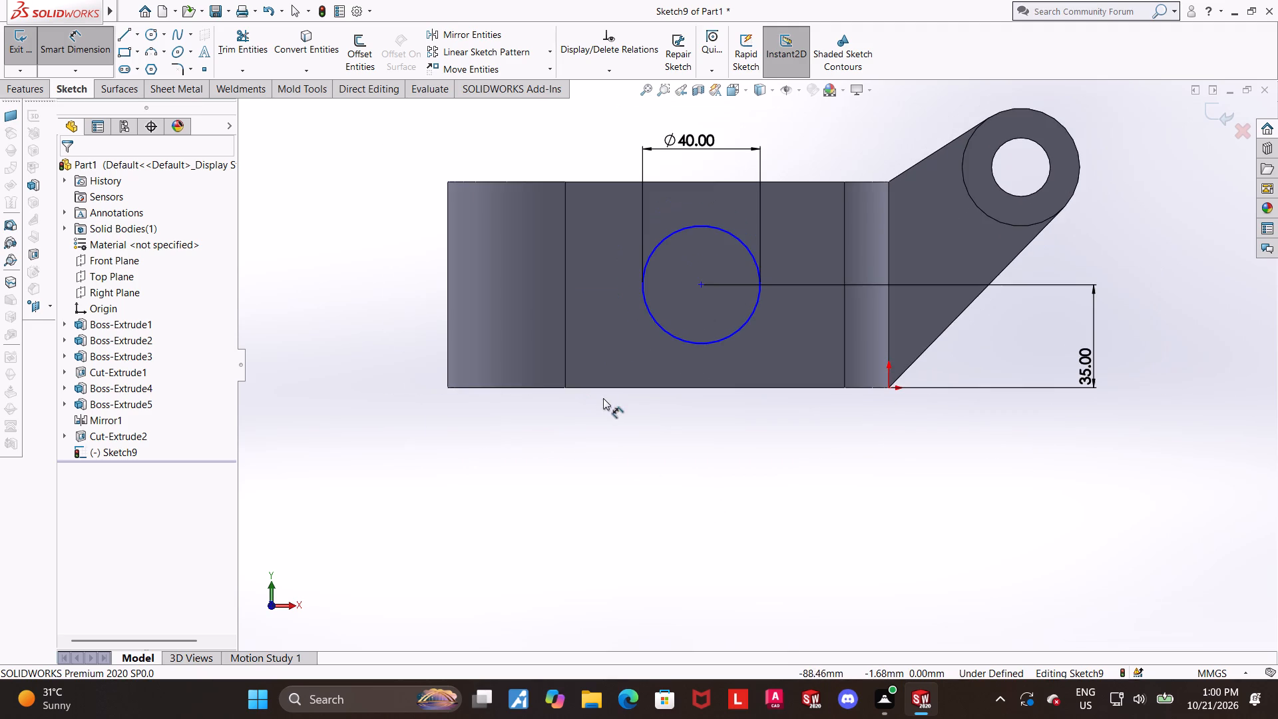
{"action": "scroll", "coordinate": [669, 314], "scroll_direction": "down", "scroll_amount": 1}
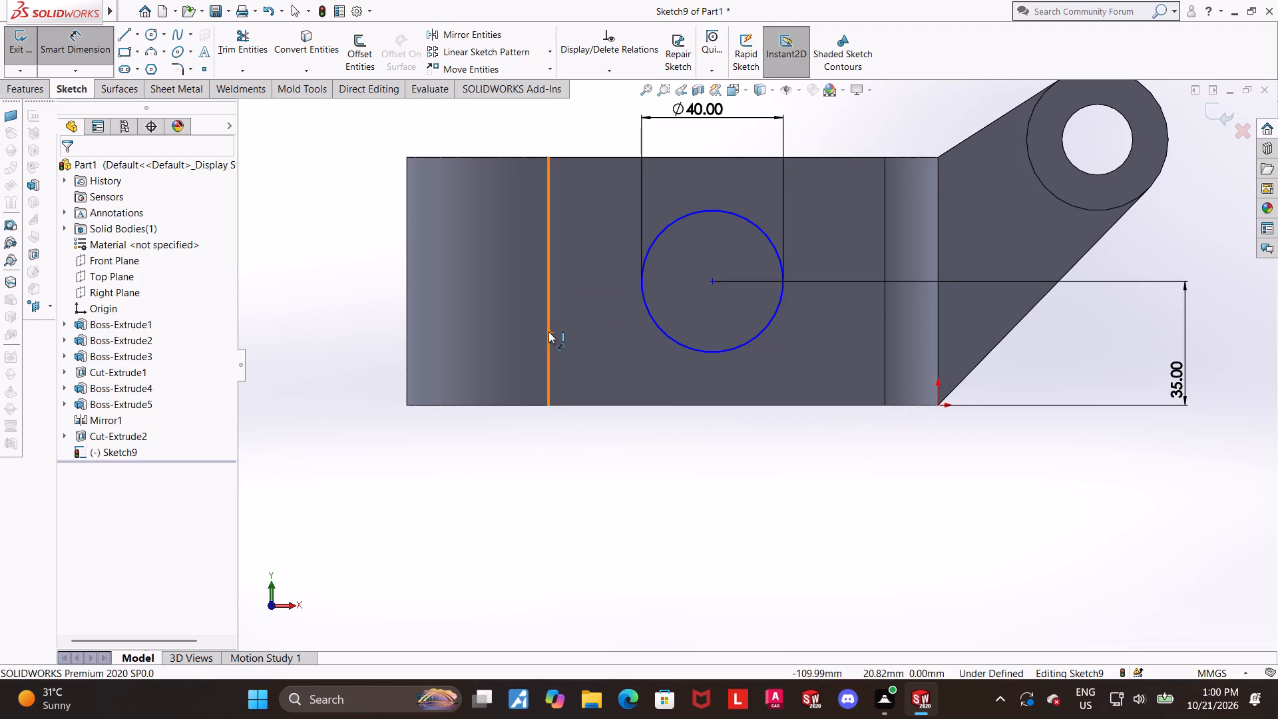
{"action": "left_click", "coordinate": [548, 332]}
{"action": "scroll", "coordinate": [618, 345], "scroll_direction": "up", "scroll_amount": 1}
{"action": "scroll", "coordinate": [673, 317], "scroll_direction": "down", "scroll_amount": 2}
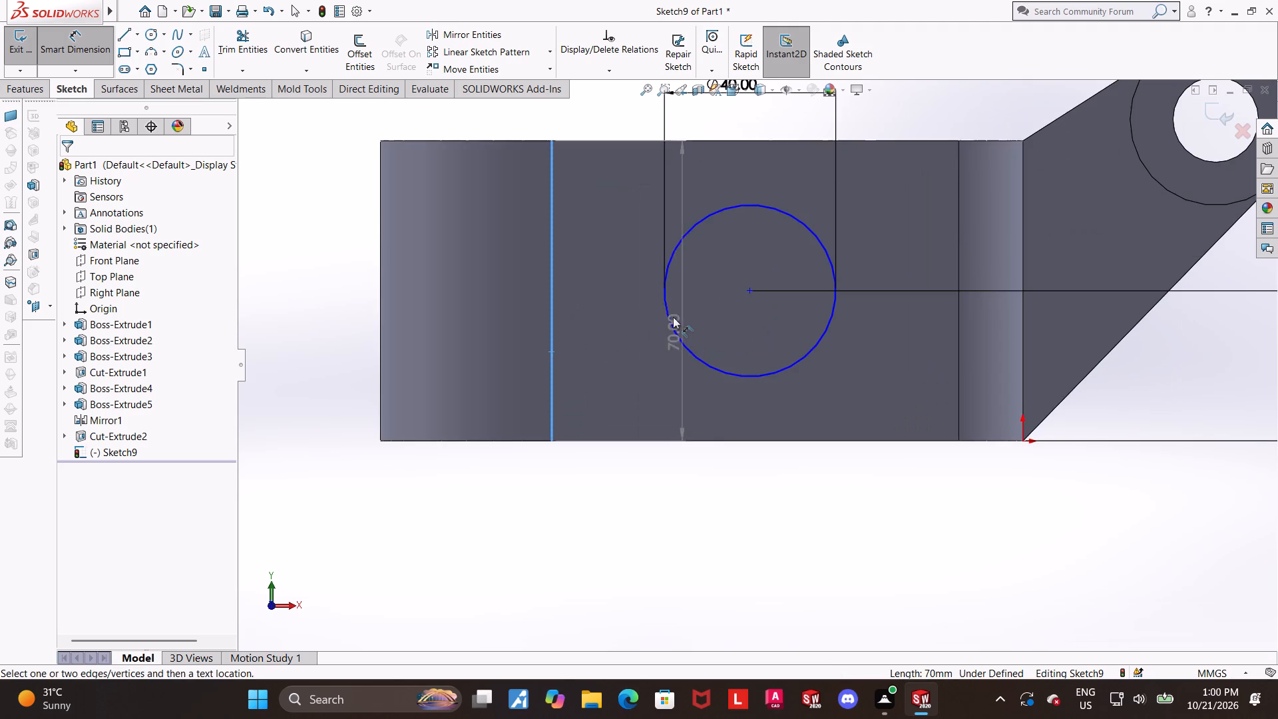
{"action": "left_click", "coordinate": [751, 292]}
{"action": "left_click", "coordinate": [641, 510]}
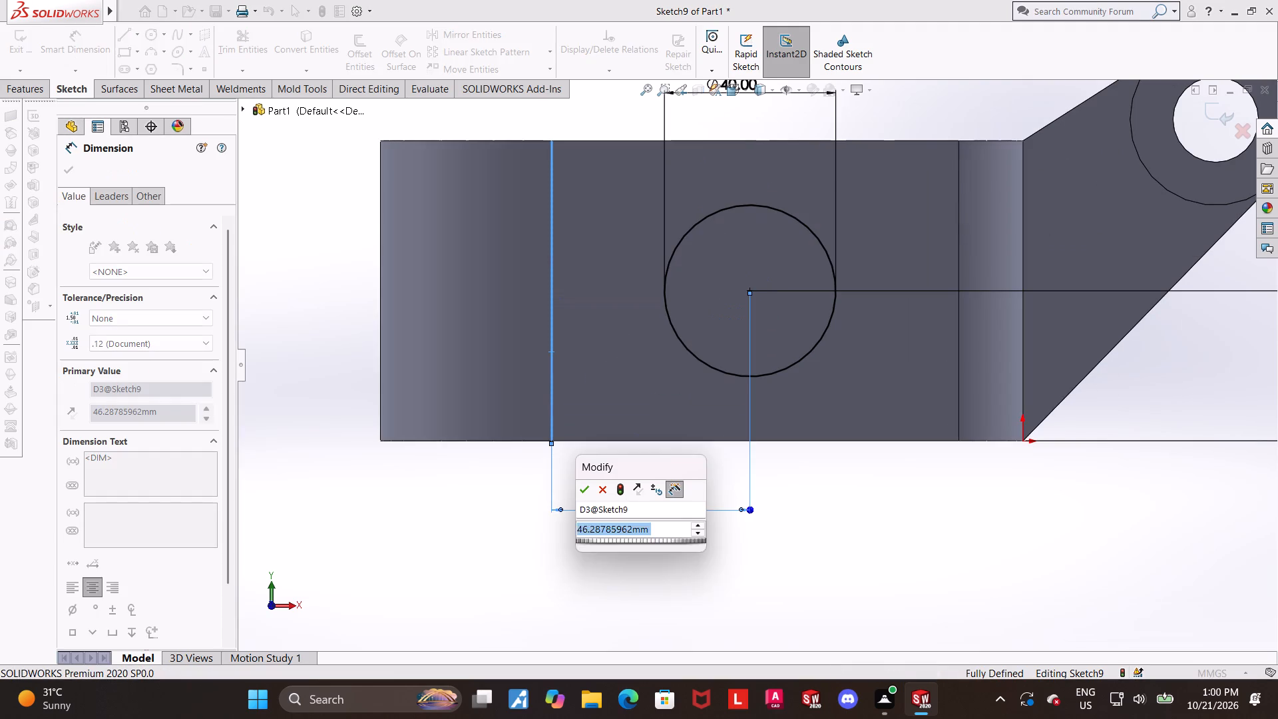
{"action": "type", "text": "45"}
{"action": "key", "text": "Return"}
{"action": "key", "text": "Escape"}
Close the sketch and extrude the circle across the ring, Up To Surface at the opposite flat outer side face, with merged result.
{"action": "scroll", "coordinate": [690, 543], "scroll_direction": "up", "scroll_amount": 2}
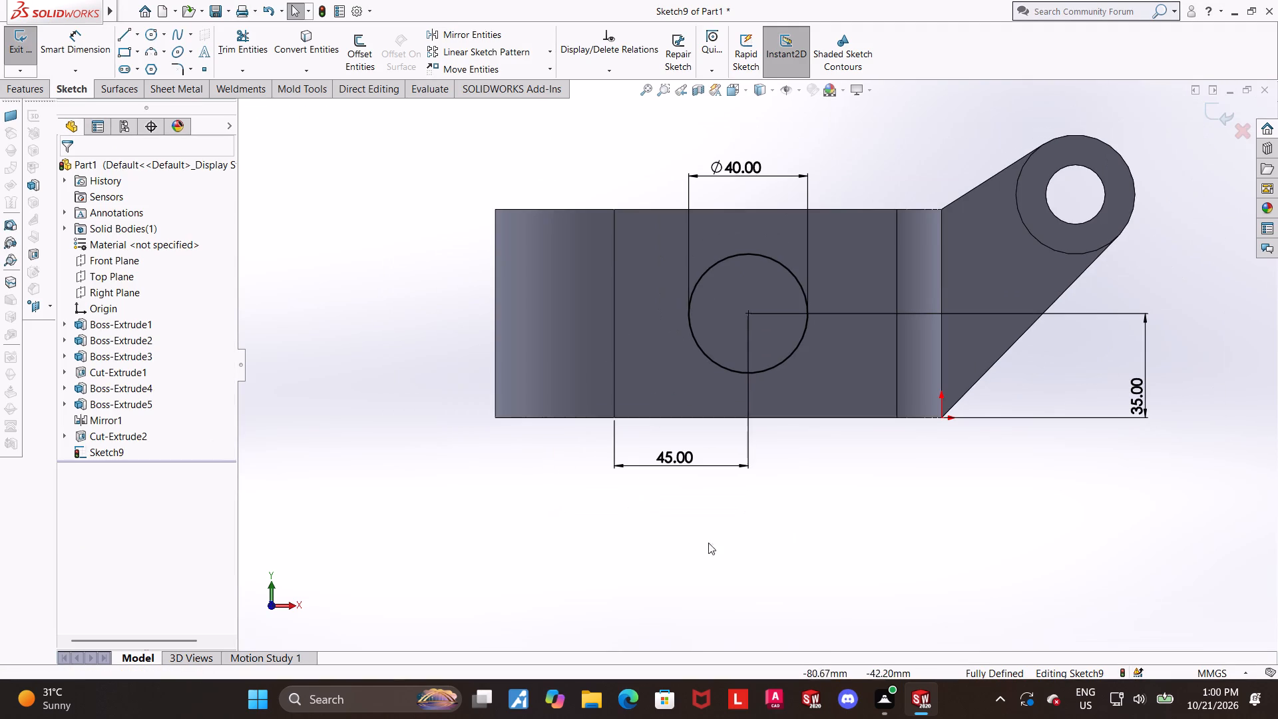
{"action": "scroll", "coordinate": [865, 429], "scroll_direction": "down", "scroll_amount": 1}
{"action": "scroll", "coordinate": [875, 458], "scroll_direction": "up", "scroll_amount": 3}
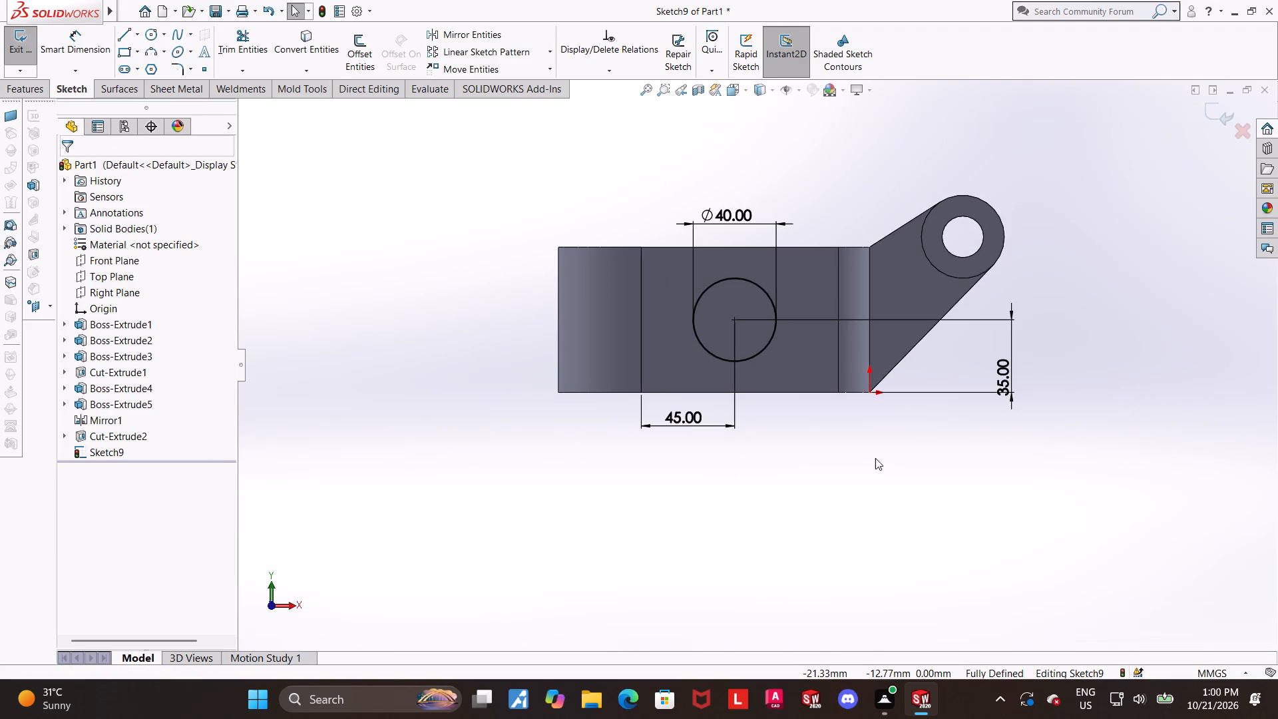
{"action": "scroll", "coordinate": [940, 317], "scroll_direction": "down", "scroll_amount": 2}
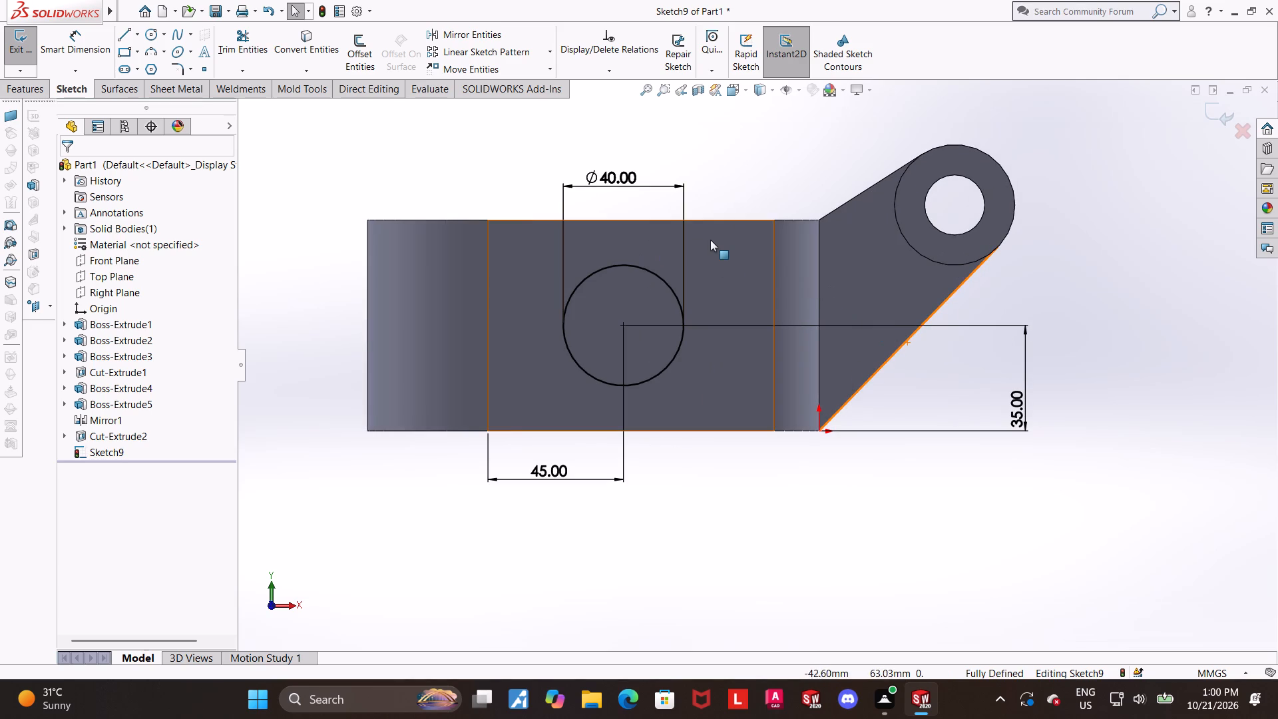
{"action": "middle_click_drag", "start_coordinate": [710, 230], "coordinate": [687, 363]}
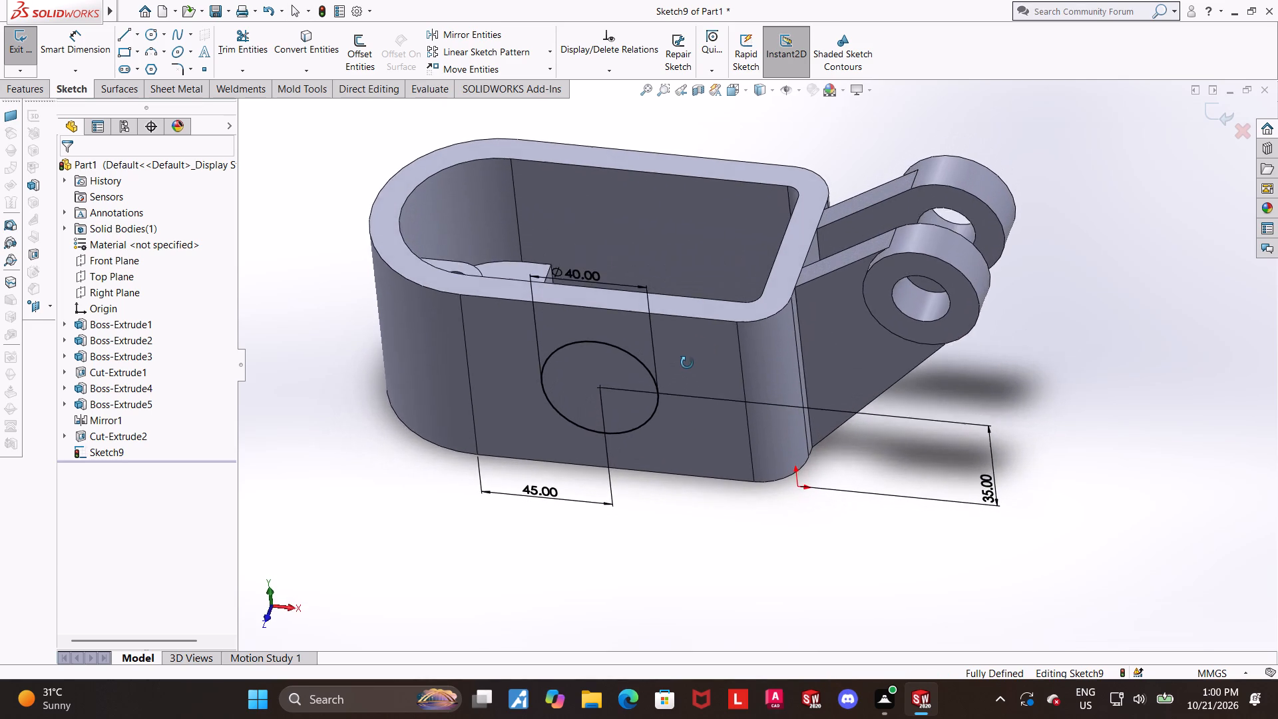
{"action": "middle_click_drag", "start_coordinate": [687, 363], "coordinate": [702, 371]}
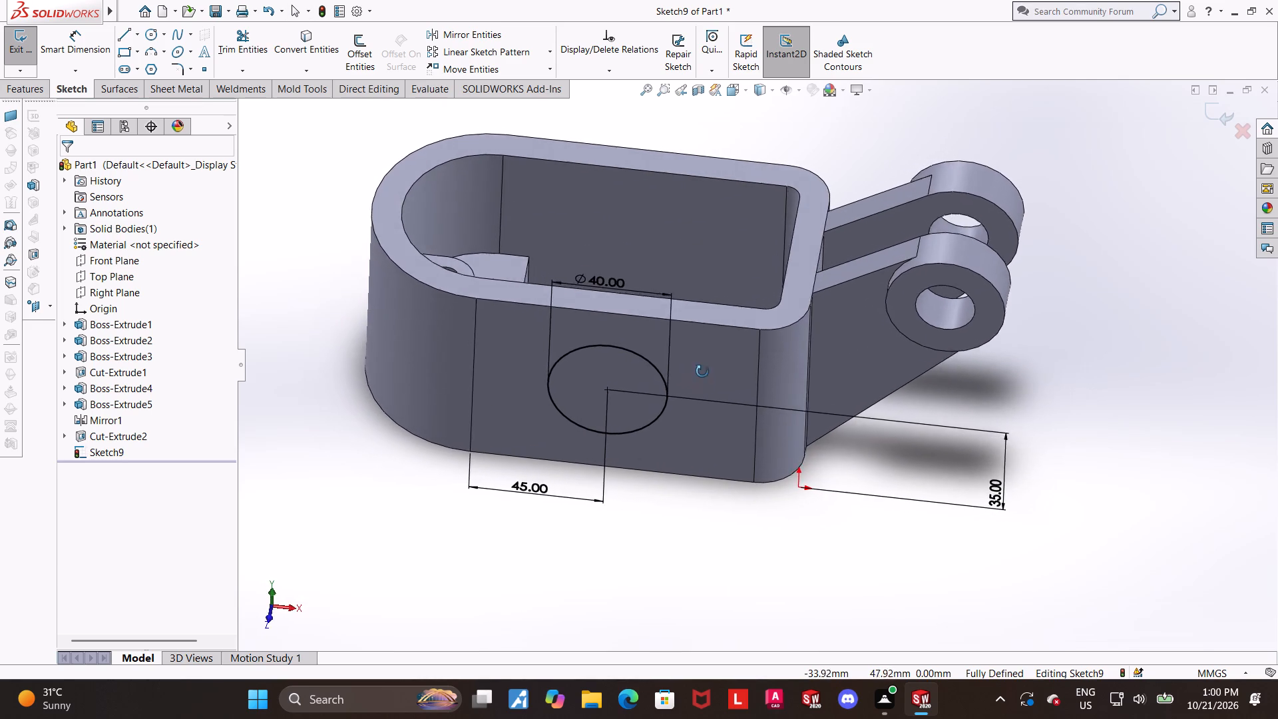
{"action": "middle_click_drag", "start_coordinate": [702, 371], "coordinate": [691, 414]}
{"action": "scroll", "coordinate": [737, 234], "scroll_direction": "down", "scroll_amount": 1}
{"action": "scroll", "coordinate": [718, 243], "scroll_direction": "up", "scroll_amount": 1}
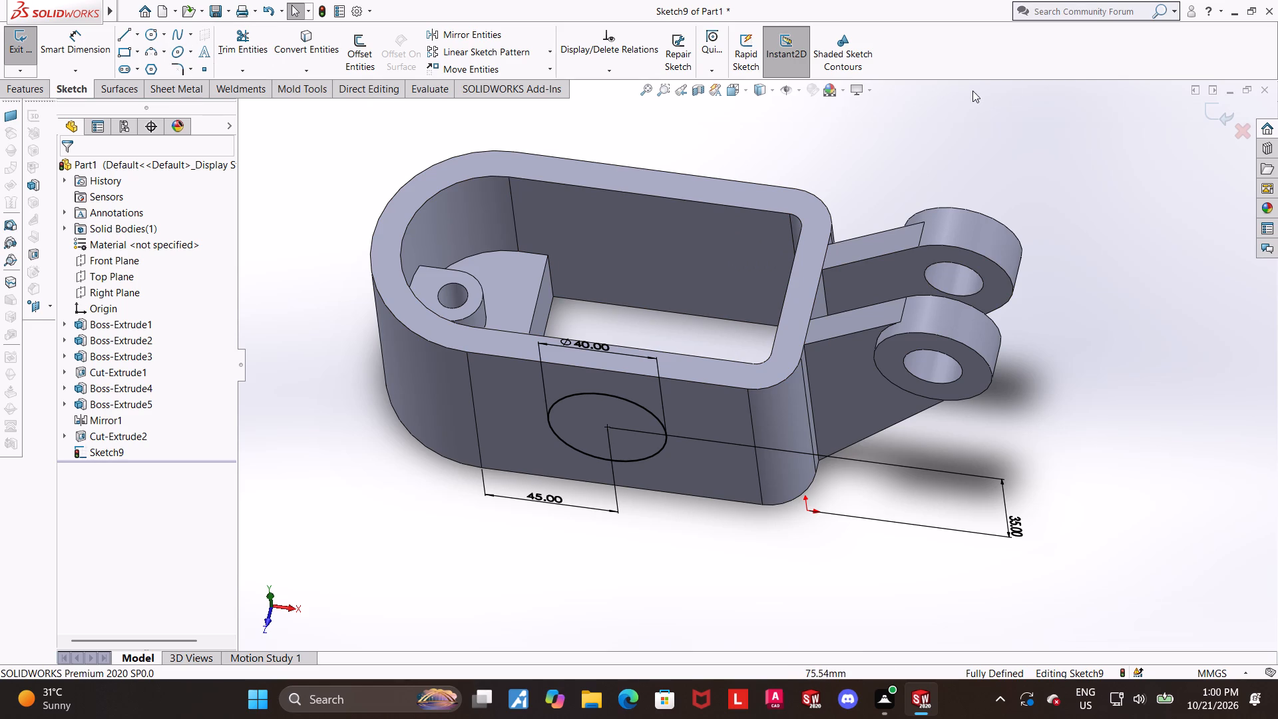
{"action": "left_click", "coordinate": [1209, 109]}
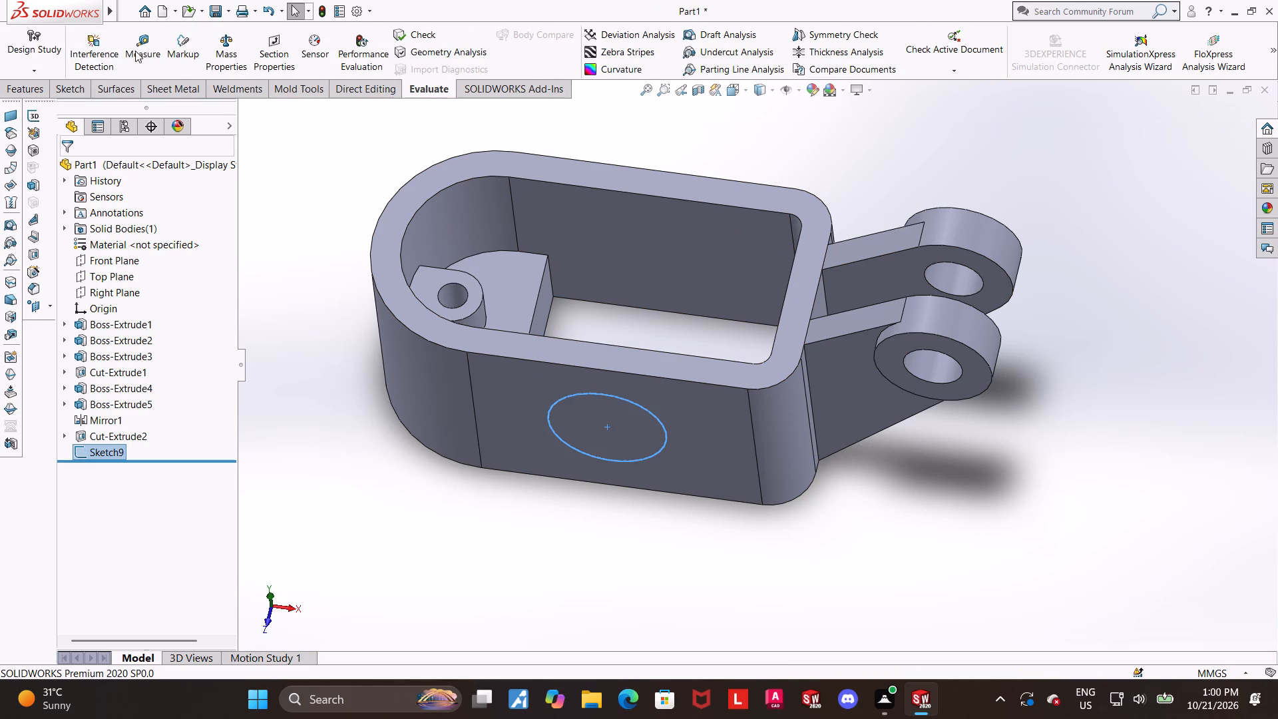
{"action": "left_click", "coordinate": [25, 88]}
{"action": "left_click", "coordinate": [34, 45]}
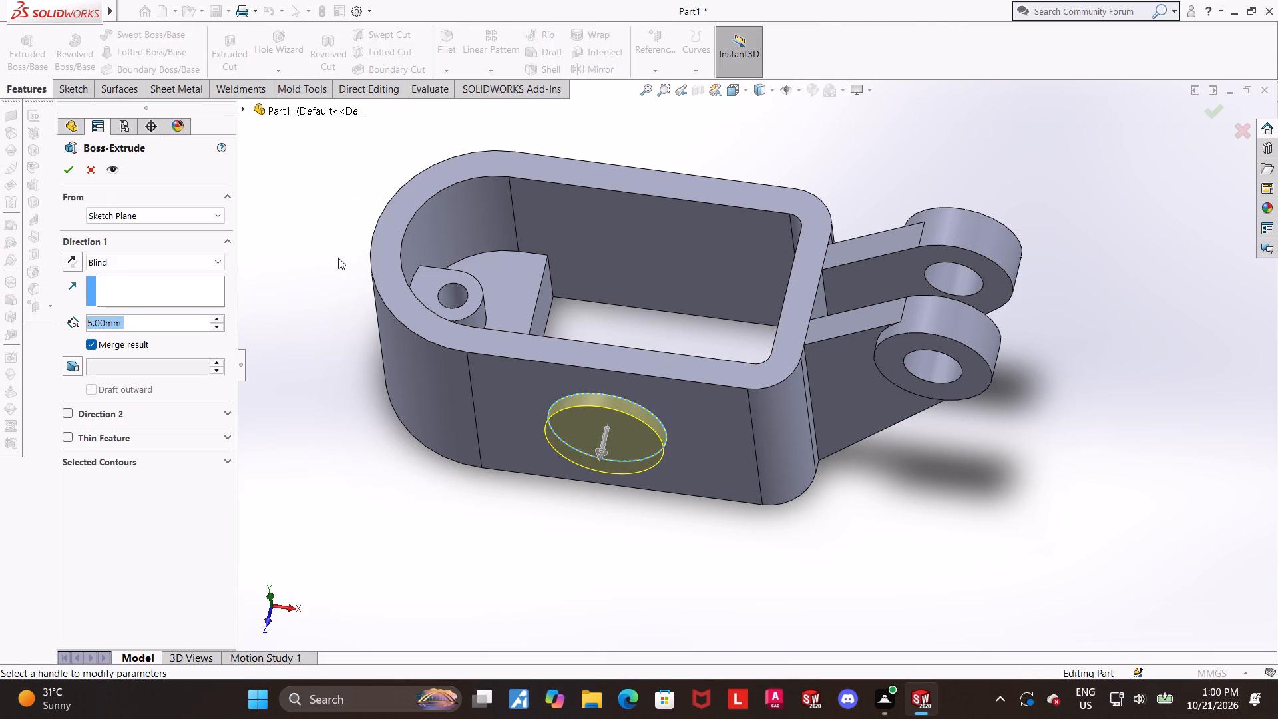
{"action": "left_click", "coordinate": [76, 263]}
{"action": "left_click", "coordinate": [124, 262]}
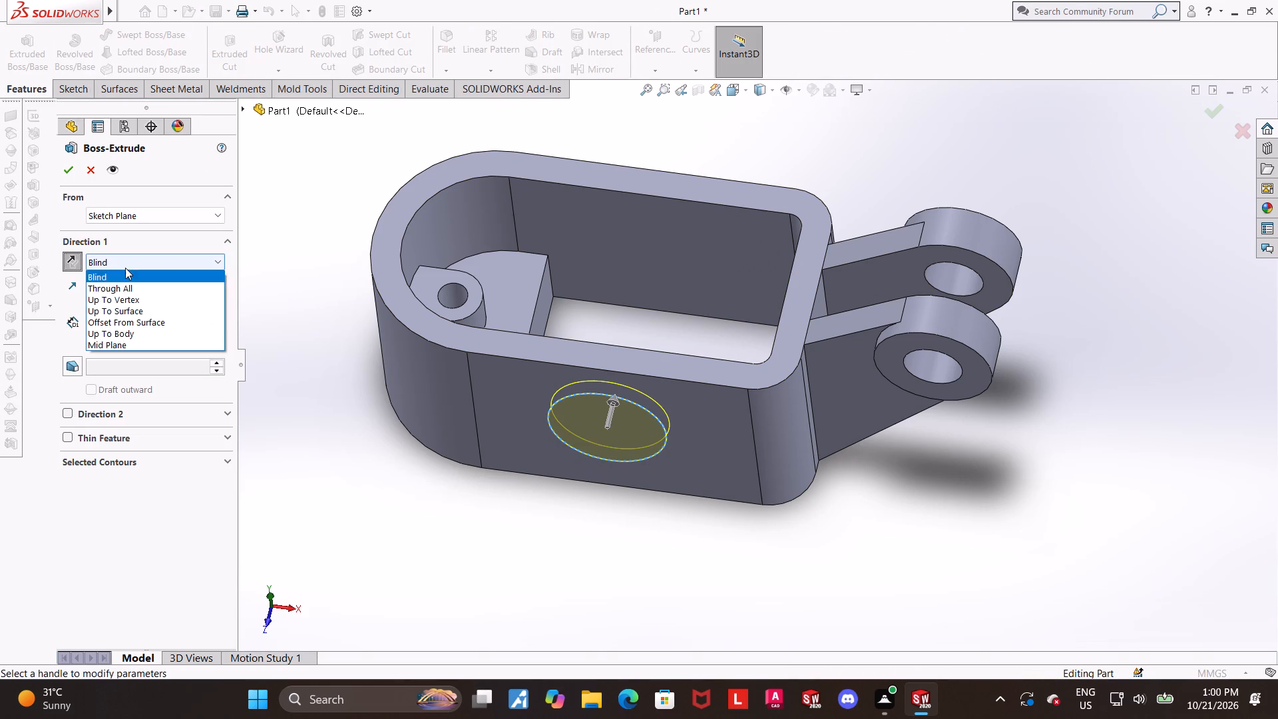
{"action": "left_click", "coordinate": [129, 316]}
{"action": "middle_click_drag", "start_coordinate": [650, 230], "coordinate": [621, 465]}
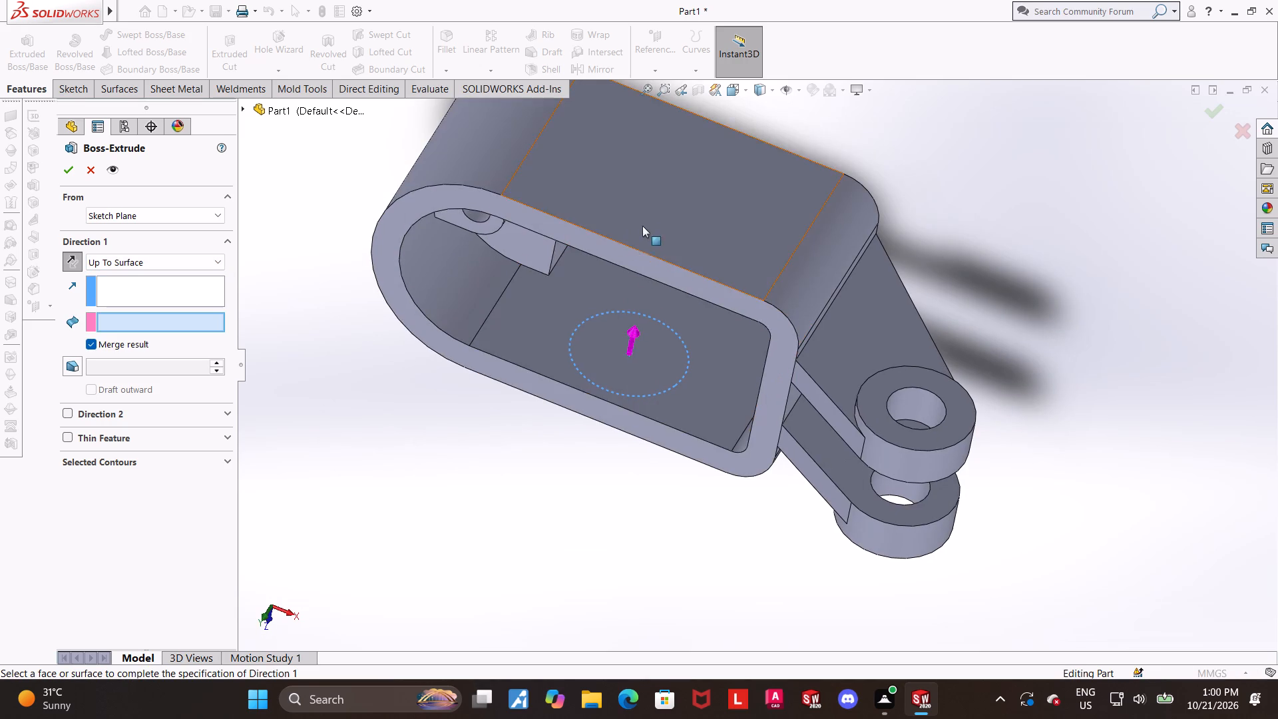
{"action": "left_click", "coordinate": [643, 220]}
{"action": "middle_click_drag", "start_coordinate": [630, 323], "coordinate": [648, 218]}
{"action": "left_click", "coordinate": [69, 176]}
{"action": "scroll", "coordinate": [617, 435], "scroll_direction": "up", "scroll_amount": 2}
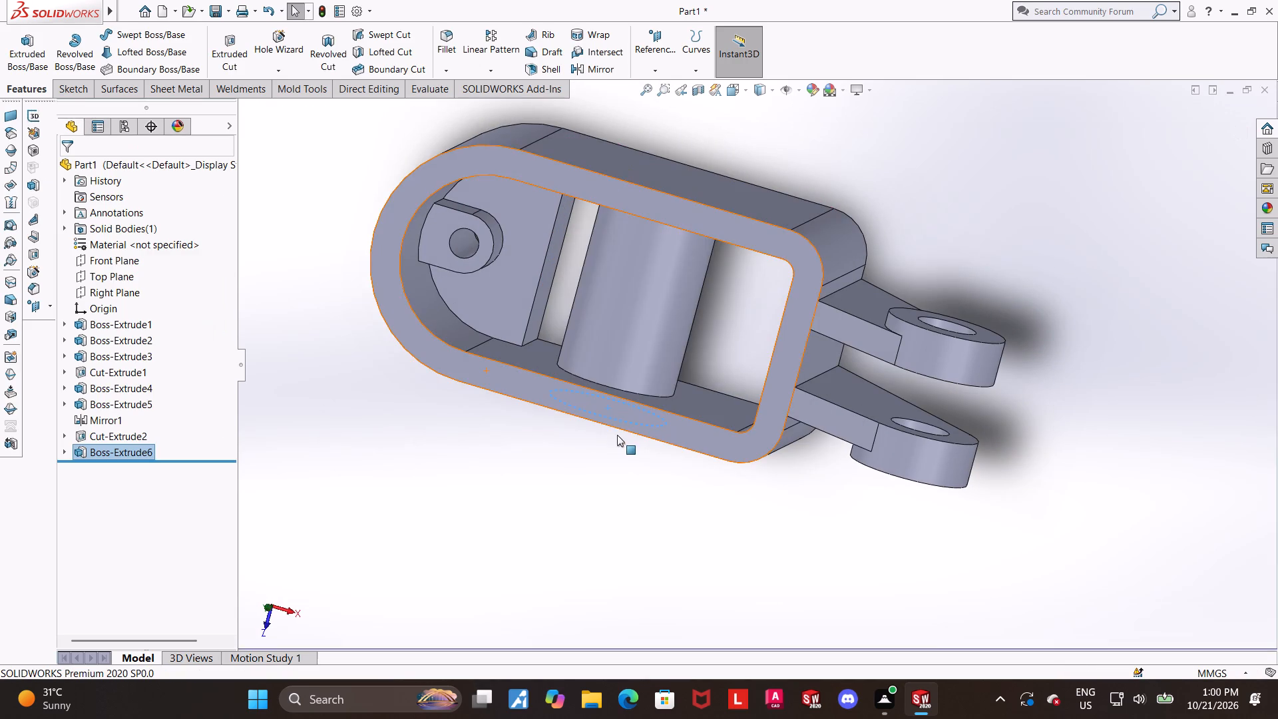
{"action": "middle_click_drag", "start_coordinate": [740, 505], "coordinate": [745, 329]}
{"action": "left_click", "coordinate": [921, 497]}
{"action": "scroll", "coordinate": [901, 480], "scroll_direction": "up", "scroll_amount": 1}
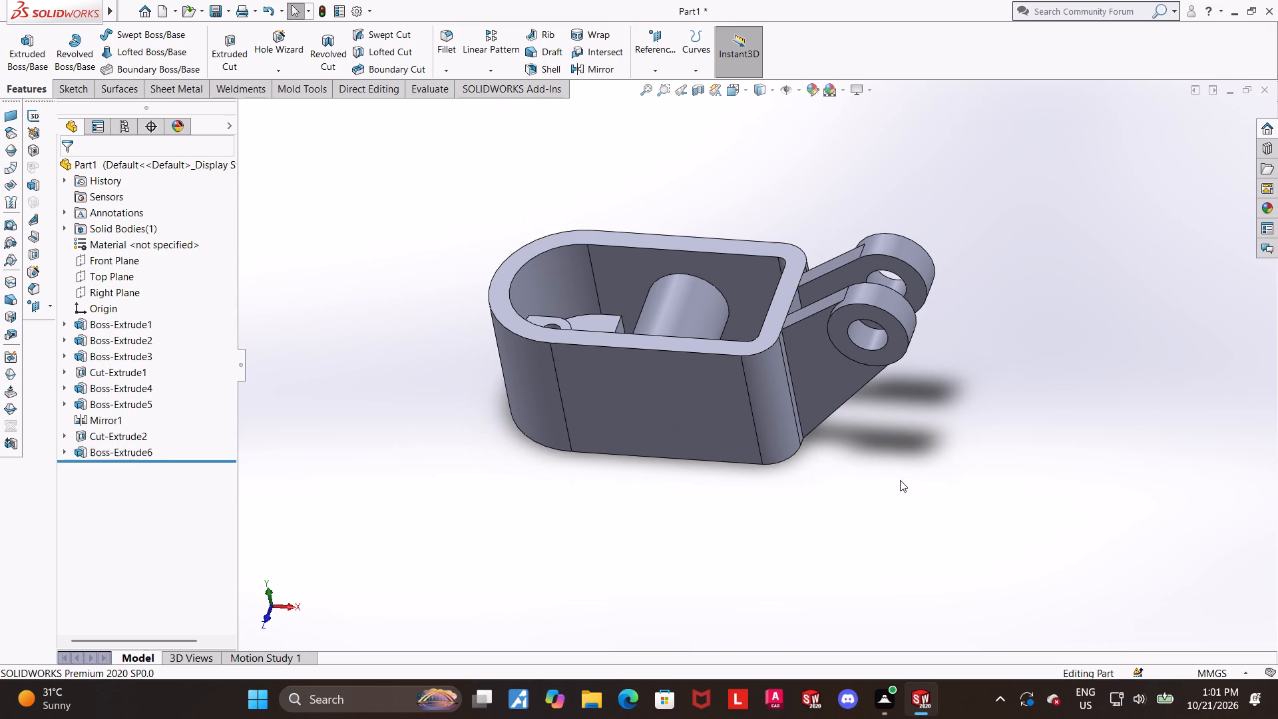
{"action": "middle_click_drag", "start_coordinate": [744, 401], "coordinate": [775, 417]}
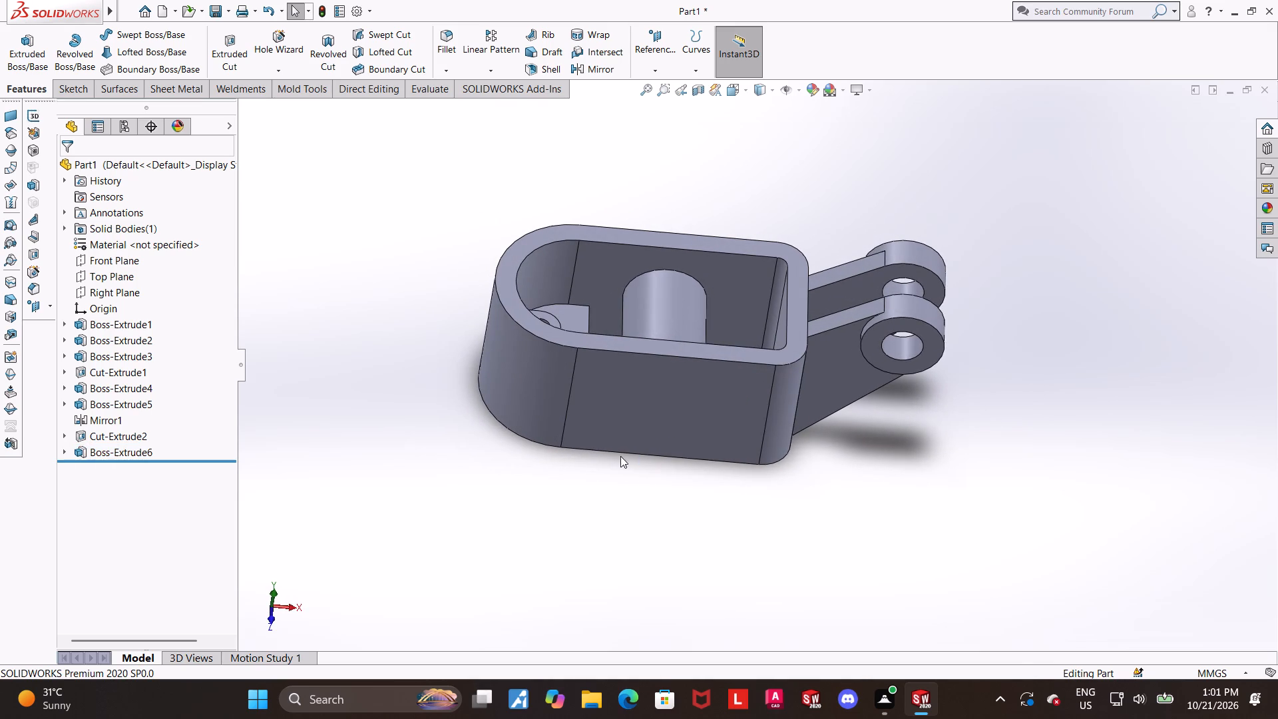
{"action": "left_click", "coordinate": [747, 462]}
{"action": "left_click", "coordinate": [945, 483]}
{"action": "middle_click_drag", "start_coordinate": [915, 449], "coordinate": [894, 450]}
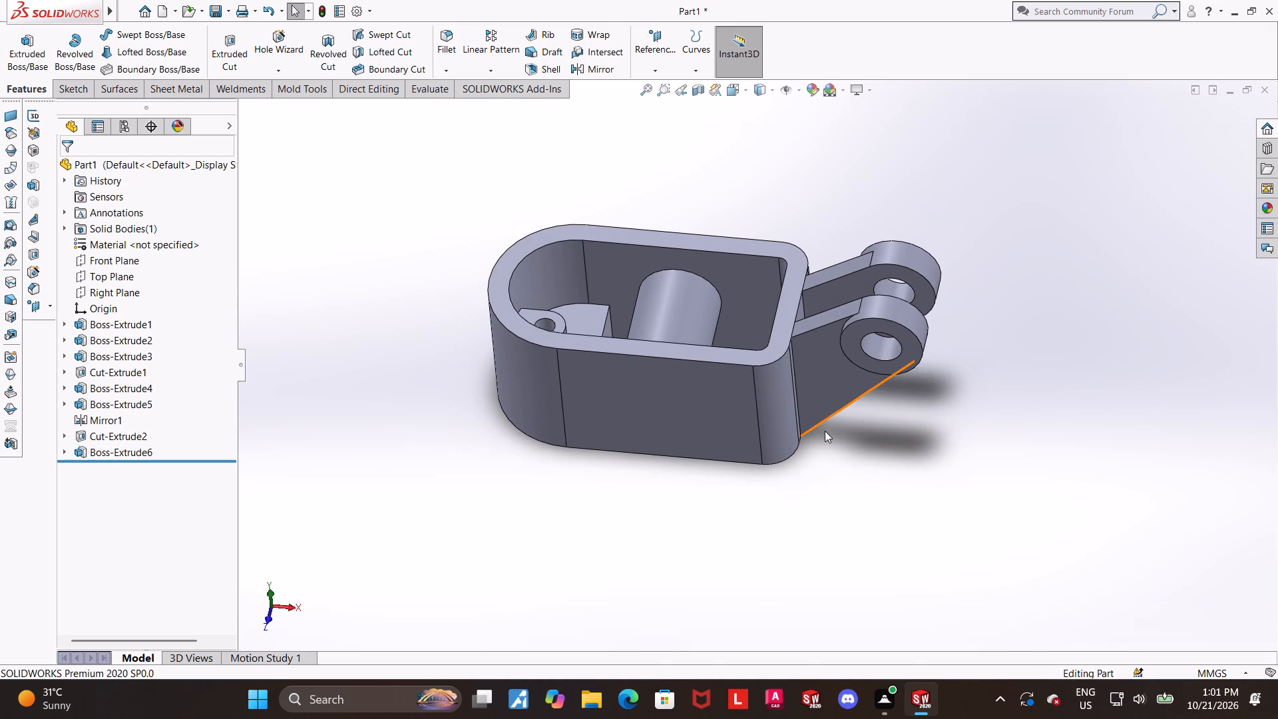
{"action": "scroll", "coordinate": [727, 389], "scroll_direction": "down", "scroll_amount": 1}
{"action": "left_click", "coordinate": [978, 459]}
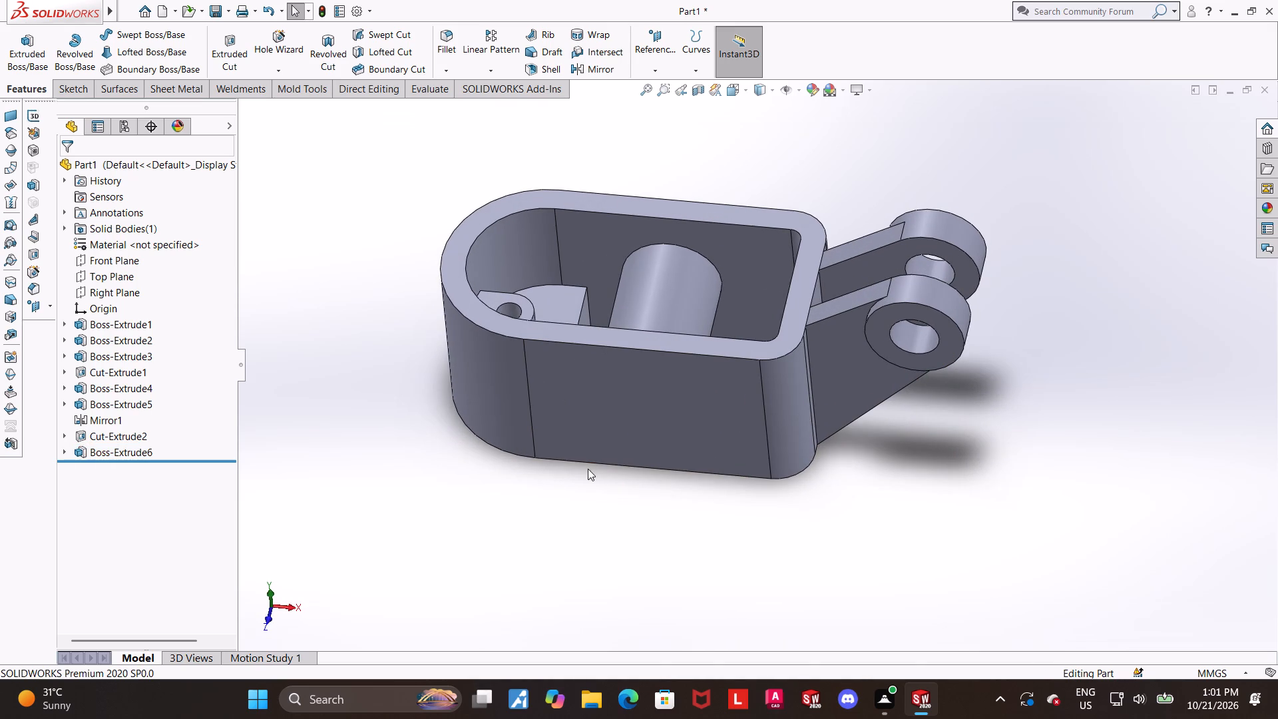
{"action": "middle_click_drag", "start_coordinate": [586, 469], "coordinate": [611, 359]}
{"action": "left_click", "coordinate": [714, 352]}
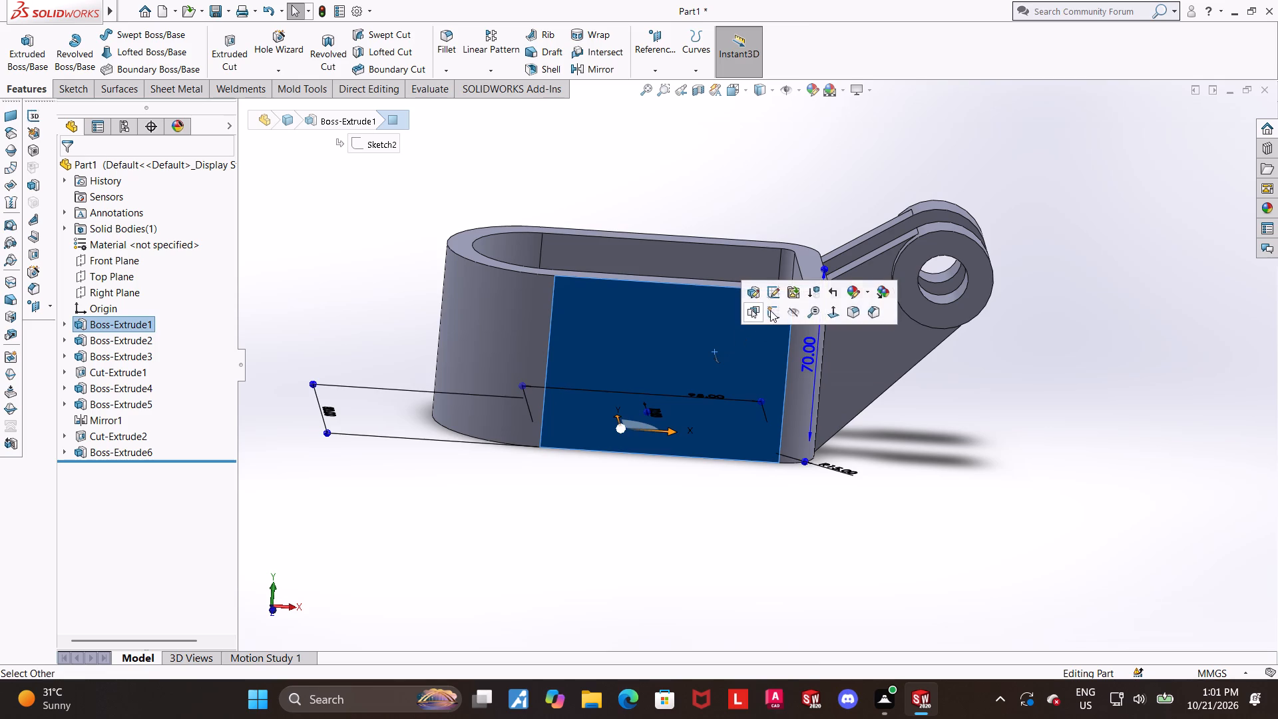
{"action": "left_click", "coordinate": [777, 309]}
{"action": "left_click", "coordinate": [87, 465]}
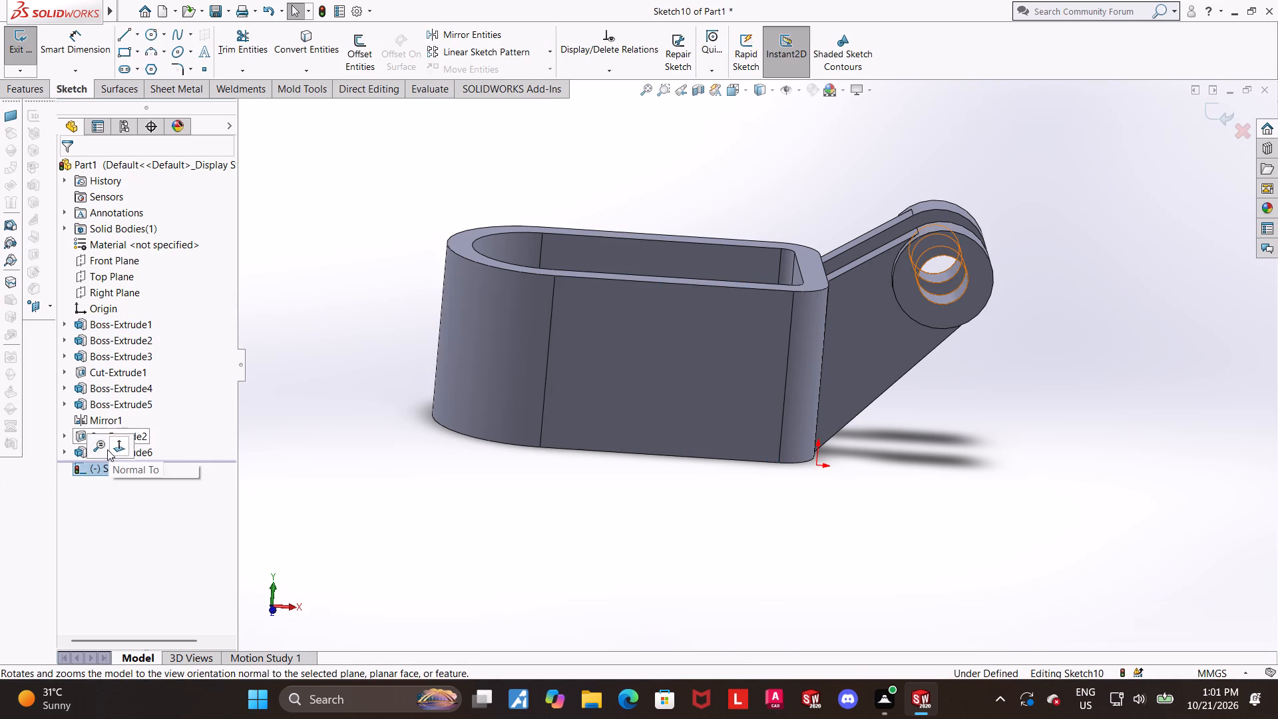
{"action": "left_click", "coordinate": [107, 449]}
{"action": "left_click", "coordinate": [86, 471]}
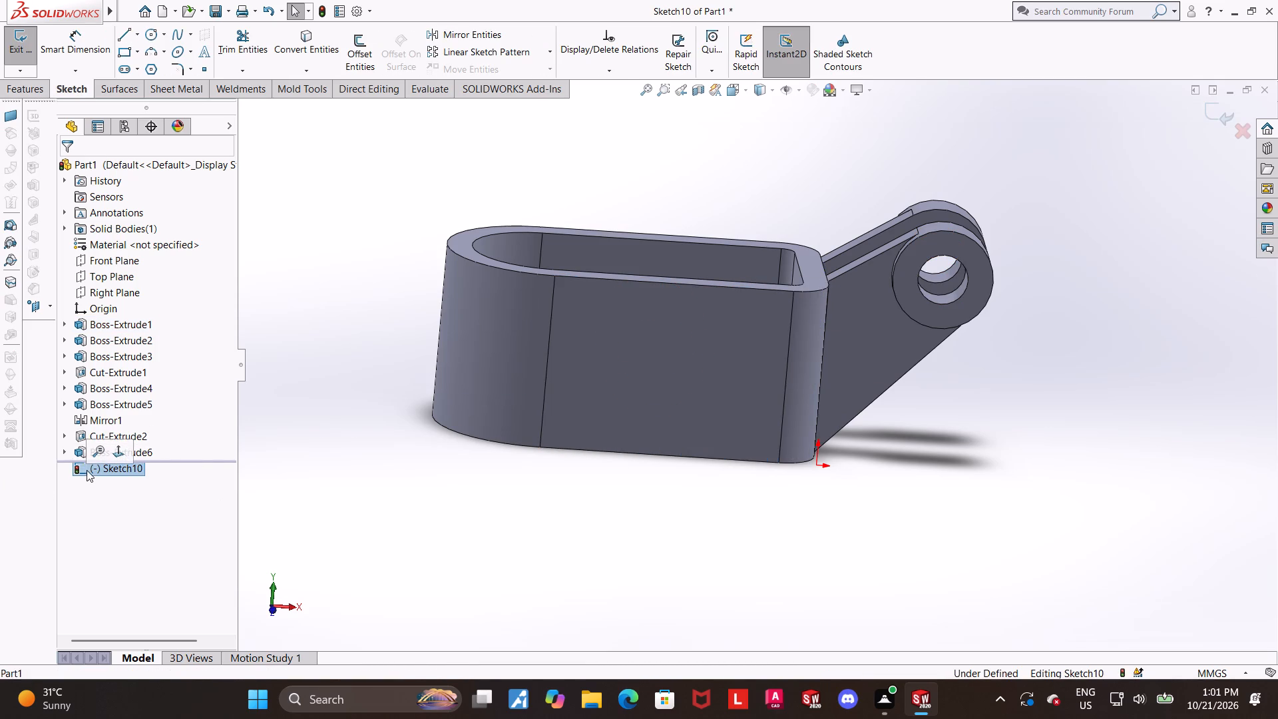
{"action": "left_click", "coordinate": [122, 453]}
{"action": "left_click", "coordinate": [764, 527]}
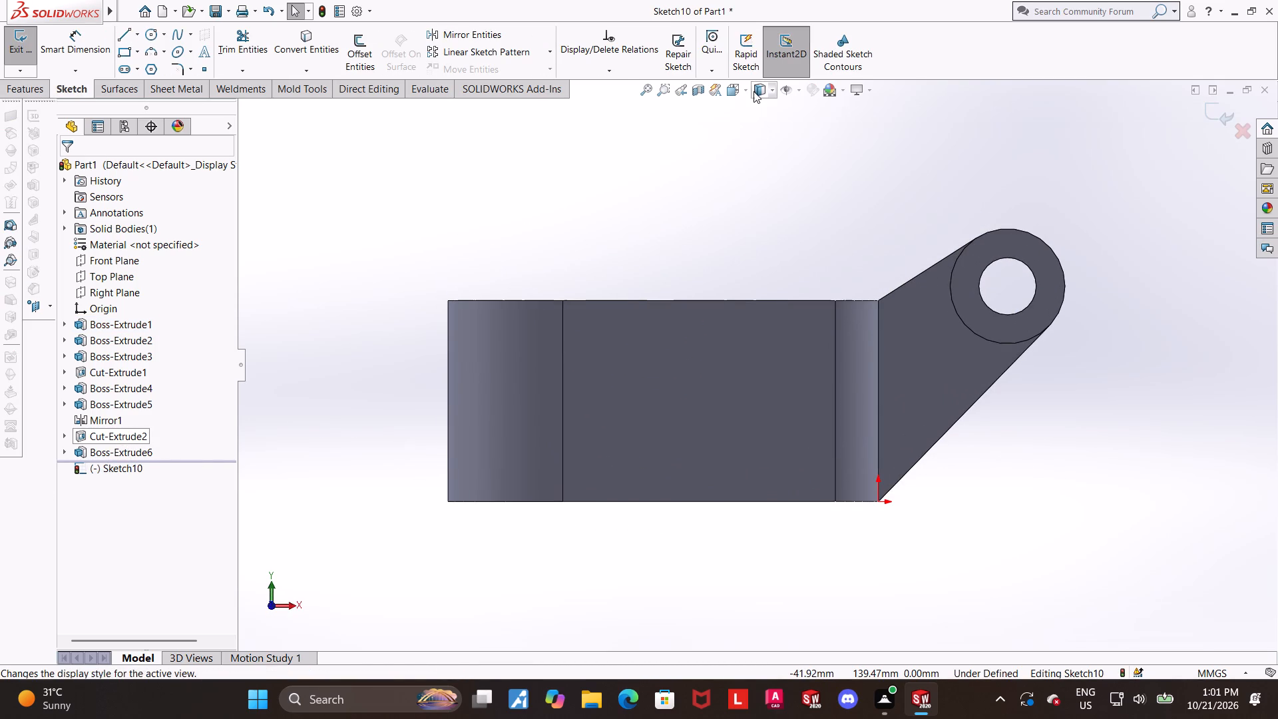
Change the model's display style to Hidden Lines Visible.
{"action": "left_click", "coordinate": [759, 96]}
{"action": "left_click", "coordinate": [757, 163]}
Examine the part's side view, including the hidden edges of the cross cylinder and inner bosses, and leave the empty sketch.
{"action": "scroll", "coordinate": [807, 399], "scroll_direction": "up", "scroll_amount": 1}
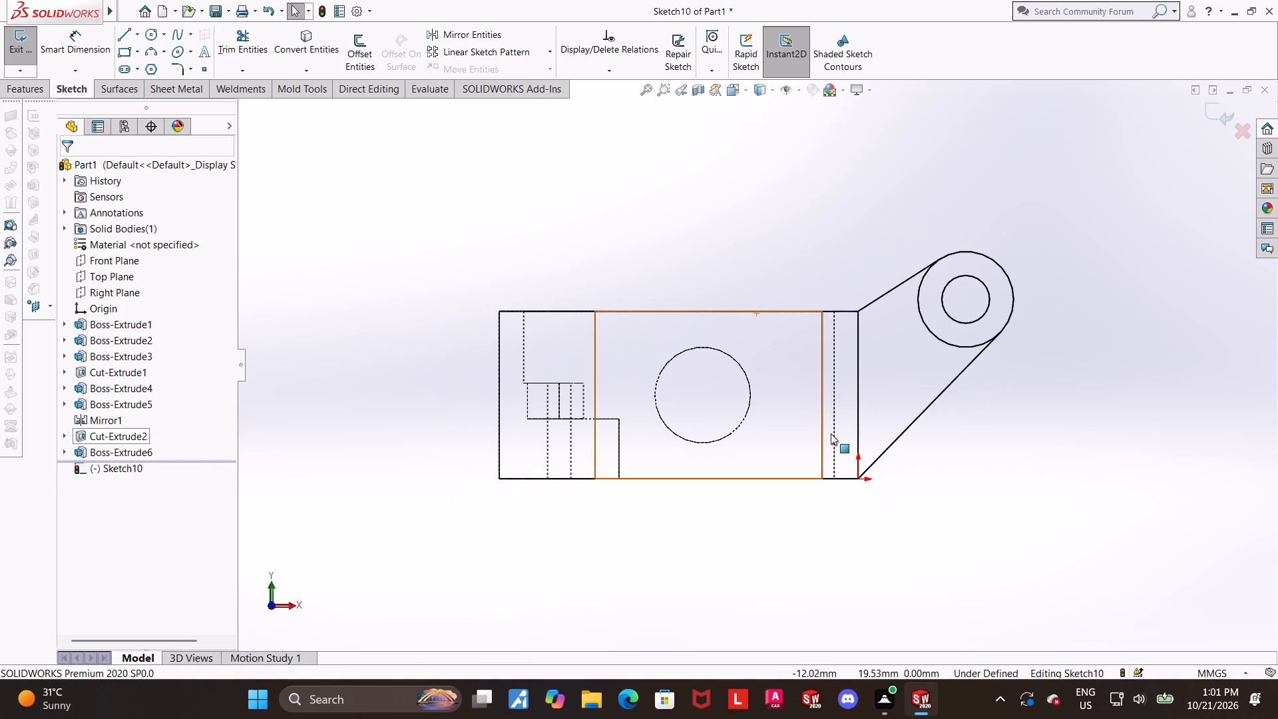
{"action": "scroll", "coordinate": [934, 459], "scroll_direction": "down", "scroll_amount": 1}
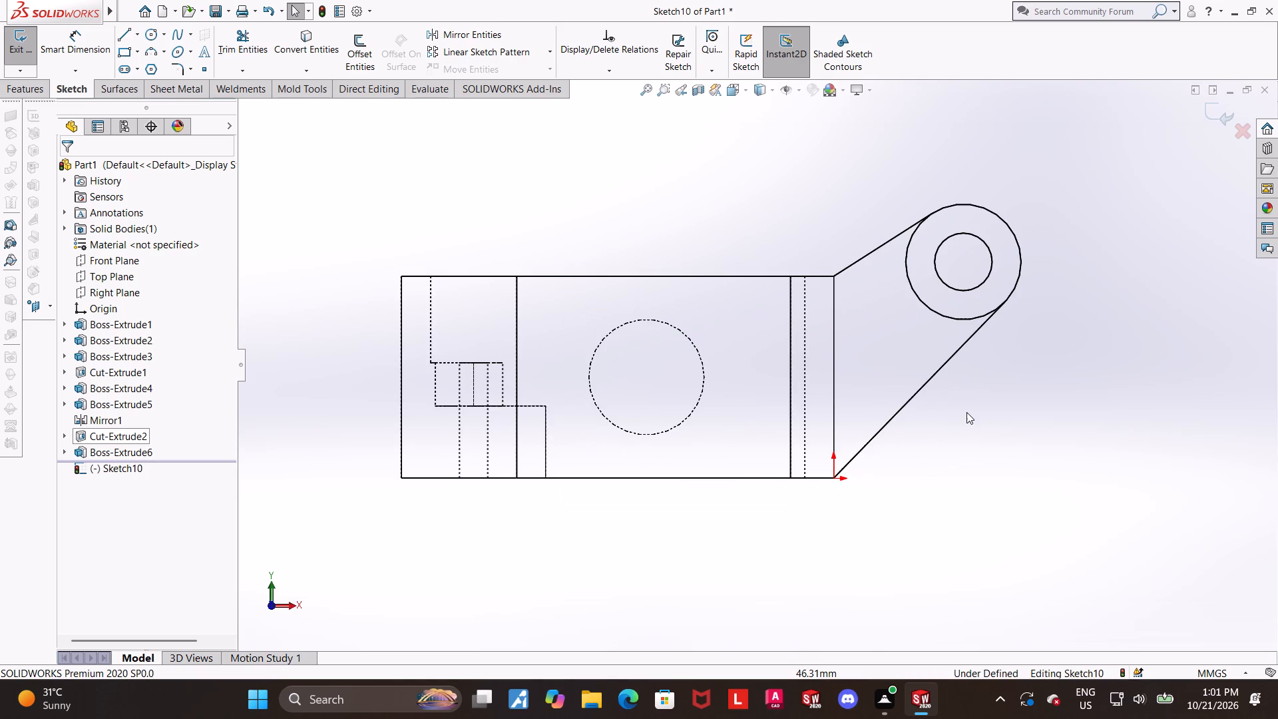
{"action": "scroll", "coordinate": [966, 412], "scroll_direction": "down", "scroll_amount": 1}
{"action": "scroll", "coordinate": [964, 408], "scroll_direction": "up", "scroll_amount": 1}
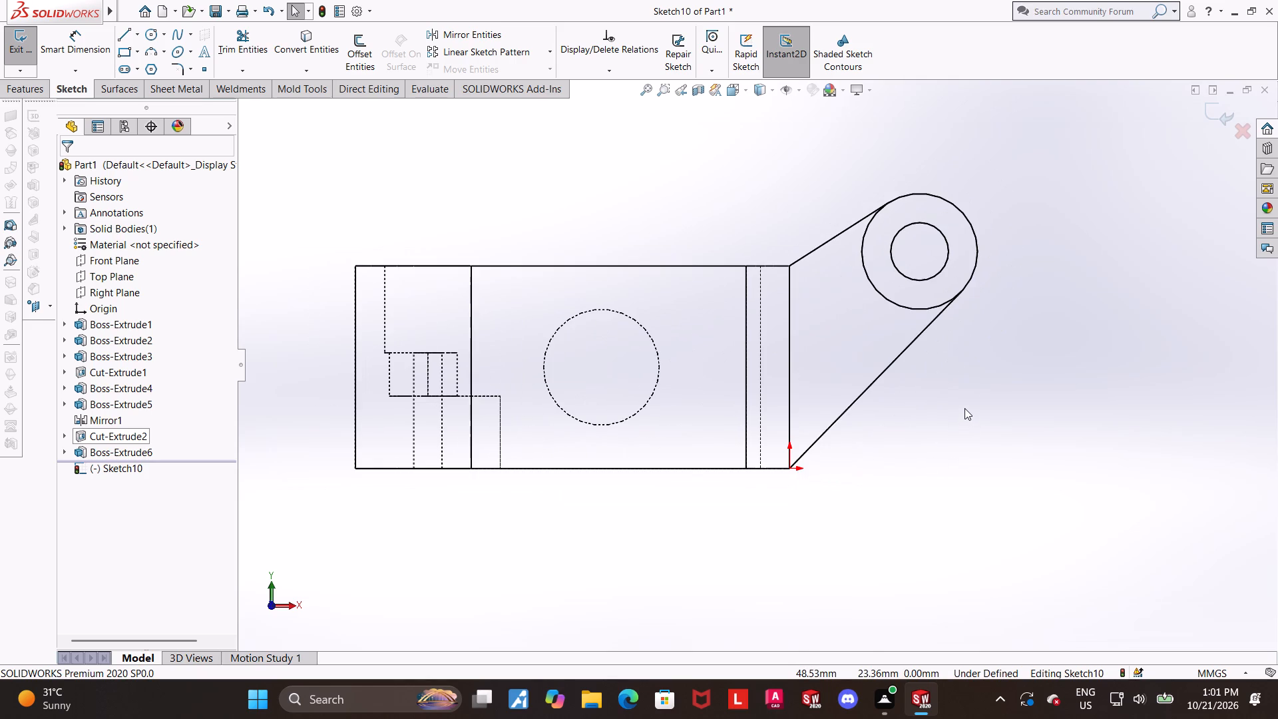
{"action": "scroll", "coordinate": [964, 408], "scroll_direction": "down", "scroll_amount": 1}
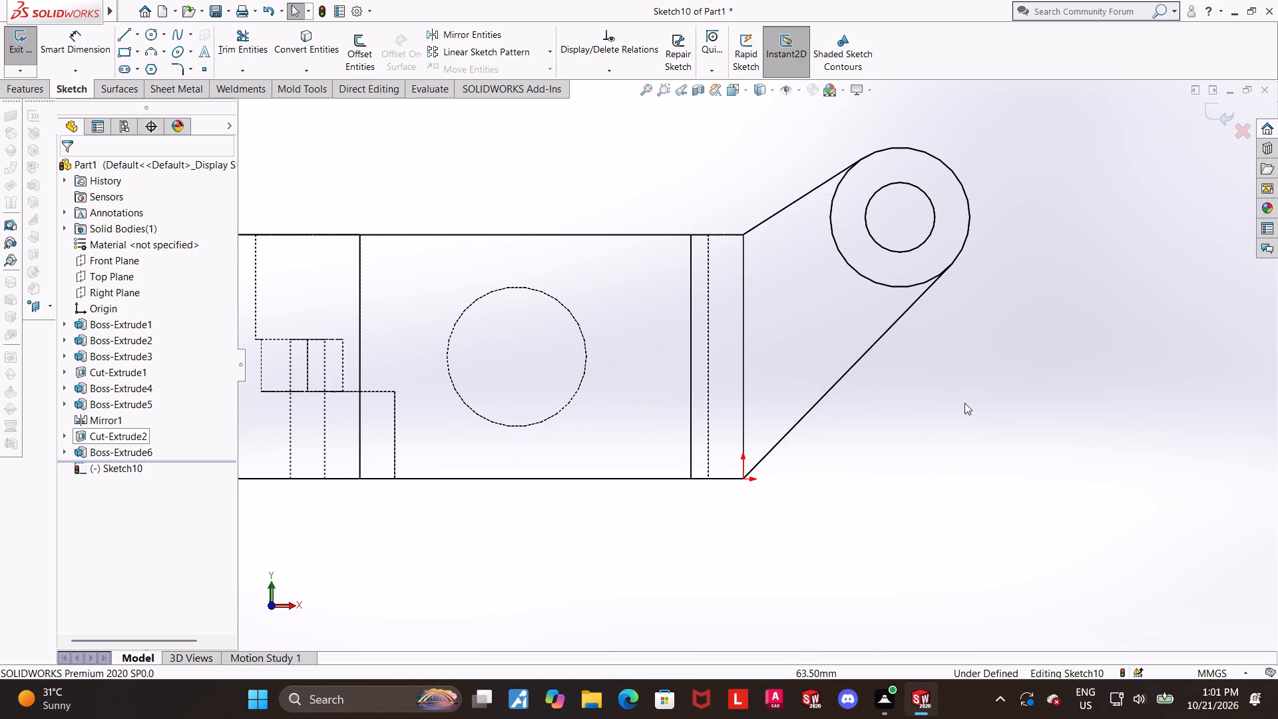
{"action": "scroll", "coordinate": [1277, 449], "scroll_direction": "up", "scroll_amount": 1}
{"action": "scroll", "coordinate": [962, 363], "scroll_direction": "up", "scroll_amount": 1}
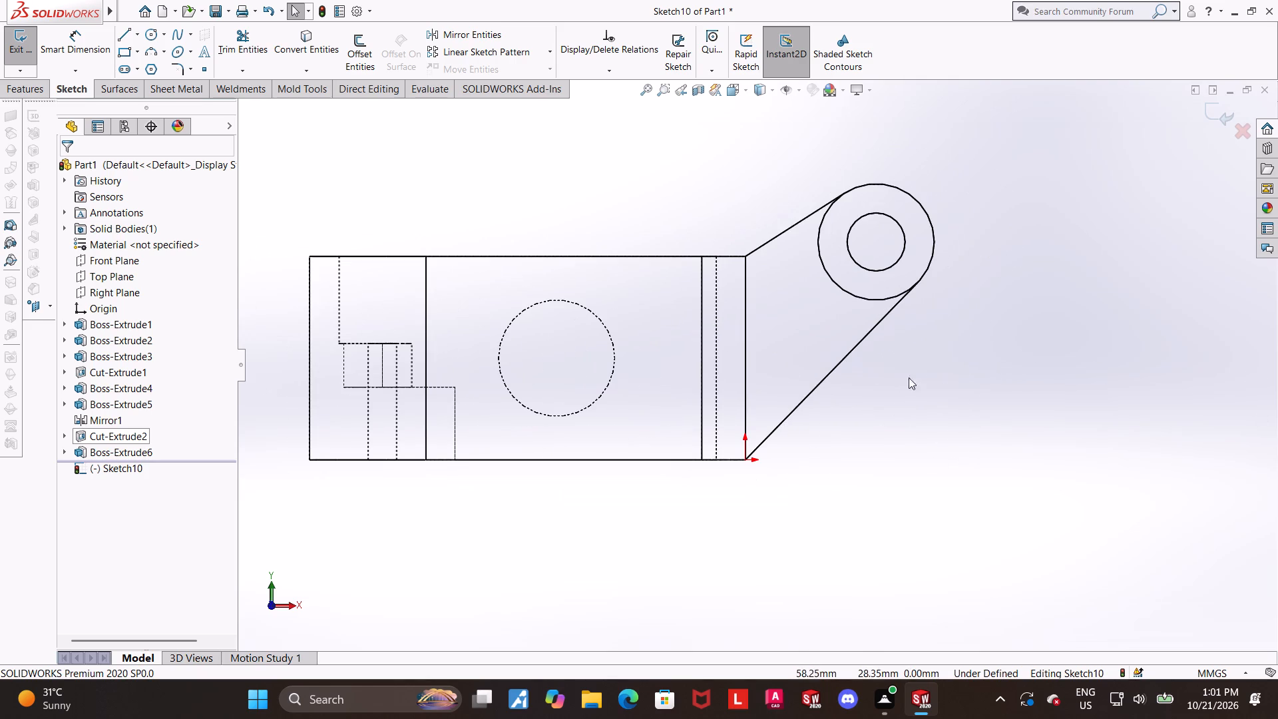
{"action": "scroll", "coordinate": [500, 365], "scroll_direction": "down", "scroll_amount": 1}
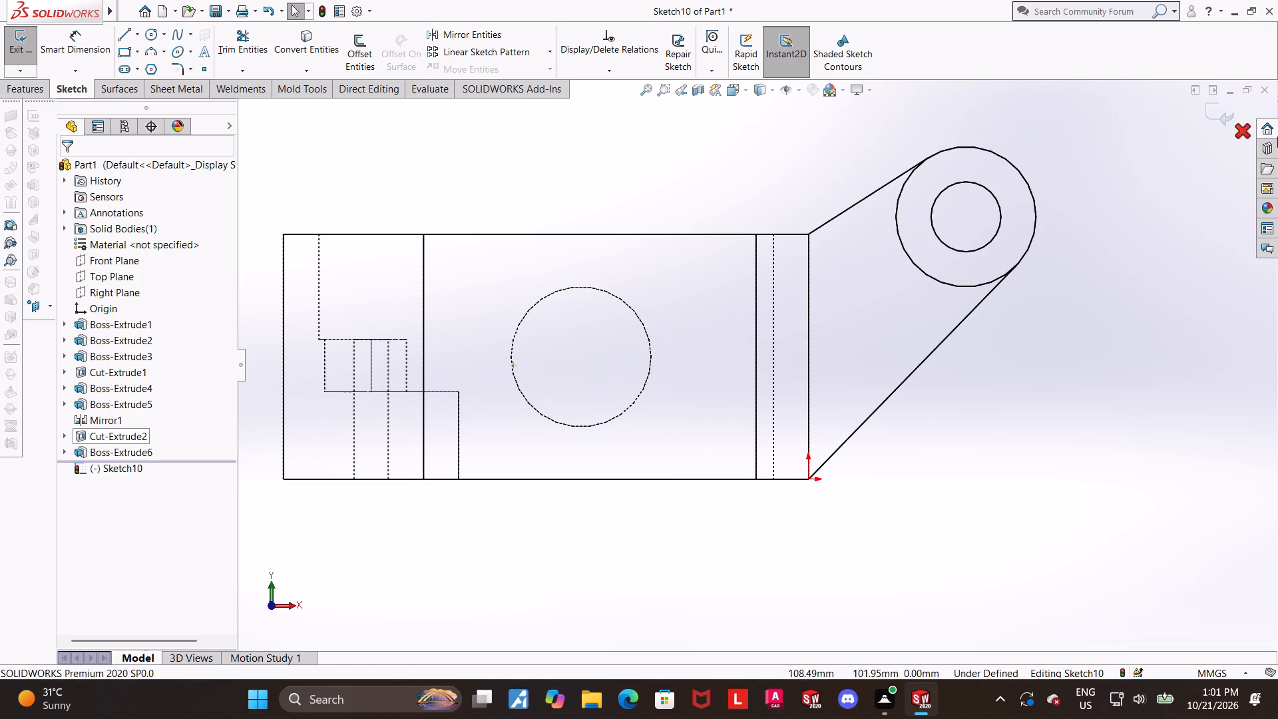
{"action": "left_click", "coordinate": [1218, 124]}
{"action": "scroll", "coordinate": [540, 198], "scroll_direction": "up", "scroll_amount": 1}
{"action": "scroll", "coordinate": [521, 219], "scroll_direction": "down", "scroll_amount": 1}
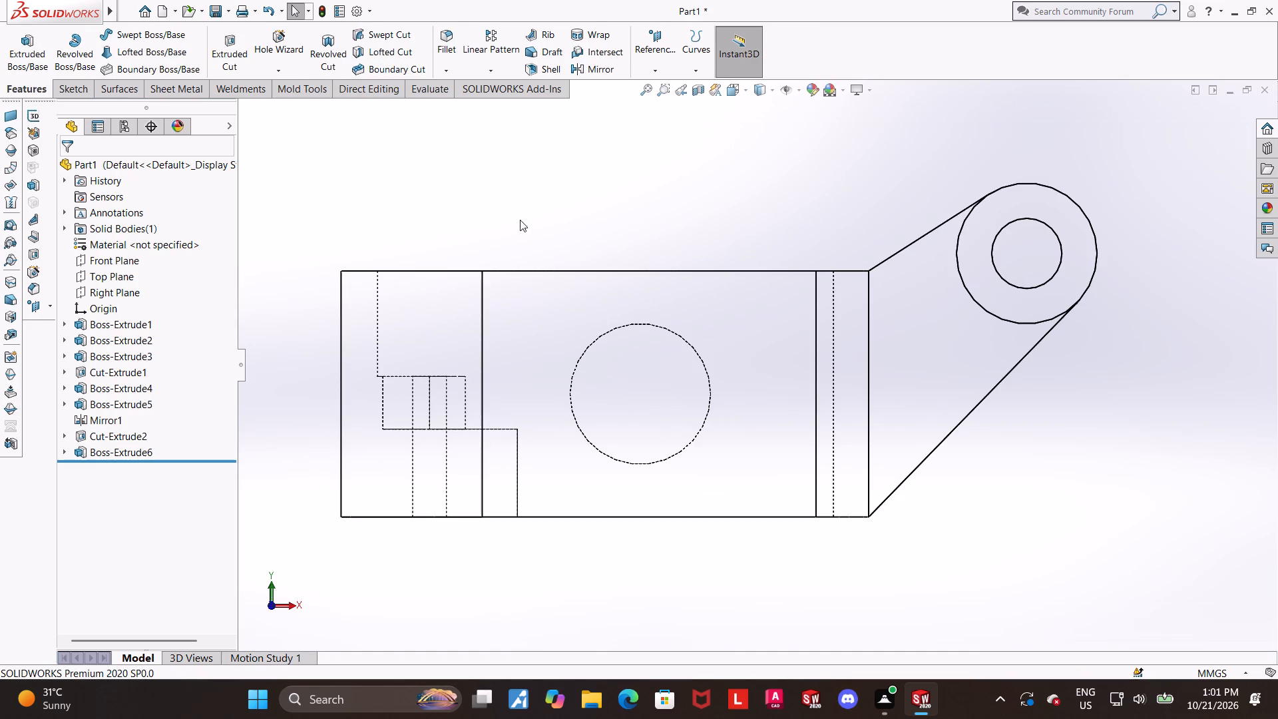
Start a Hole Wizard hole of the Counterbore type and look through its ANSI Metric fastener types.
{"action": "left_click", "coordinate": [287, 35]}
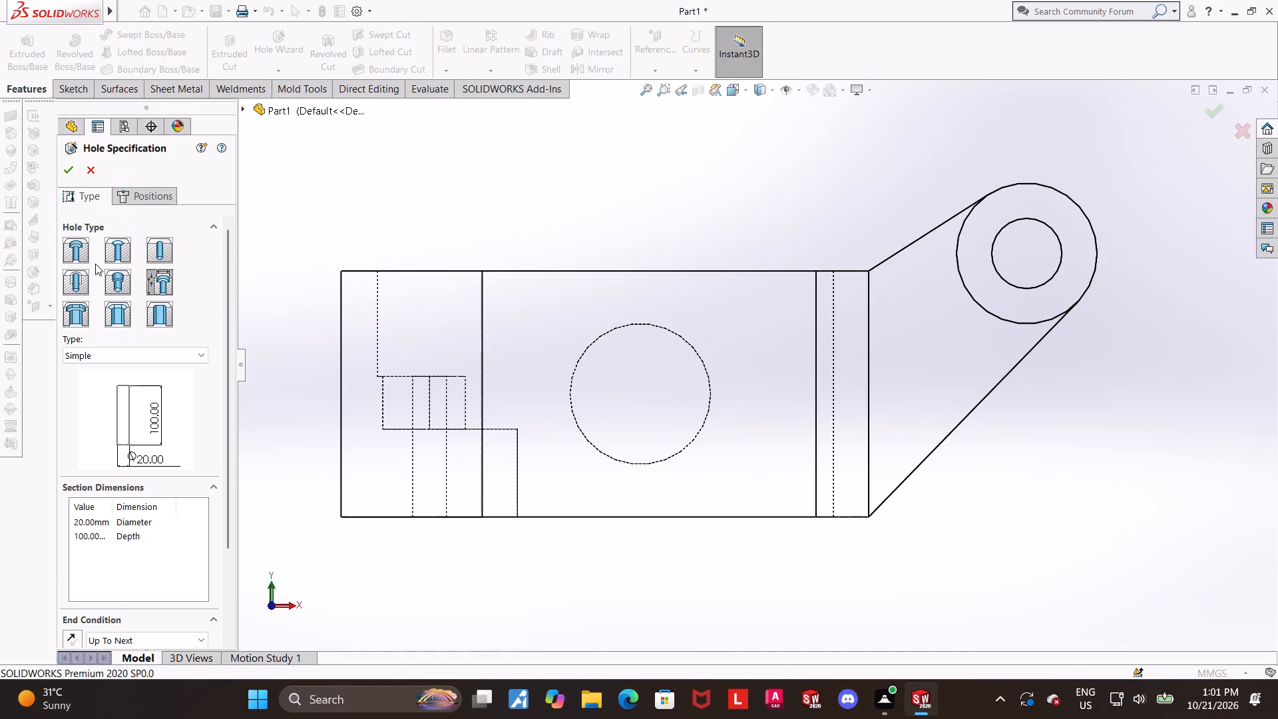
{"action": "left_click", "coordinate": [78, 246]}
{"action": "left_click_drag", "start_coordinate": [231, 377], "coordinate": [231, 401]}
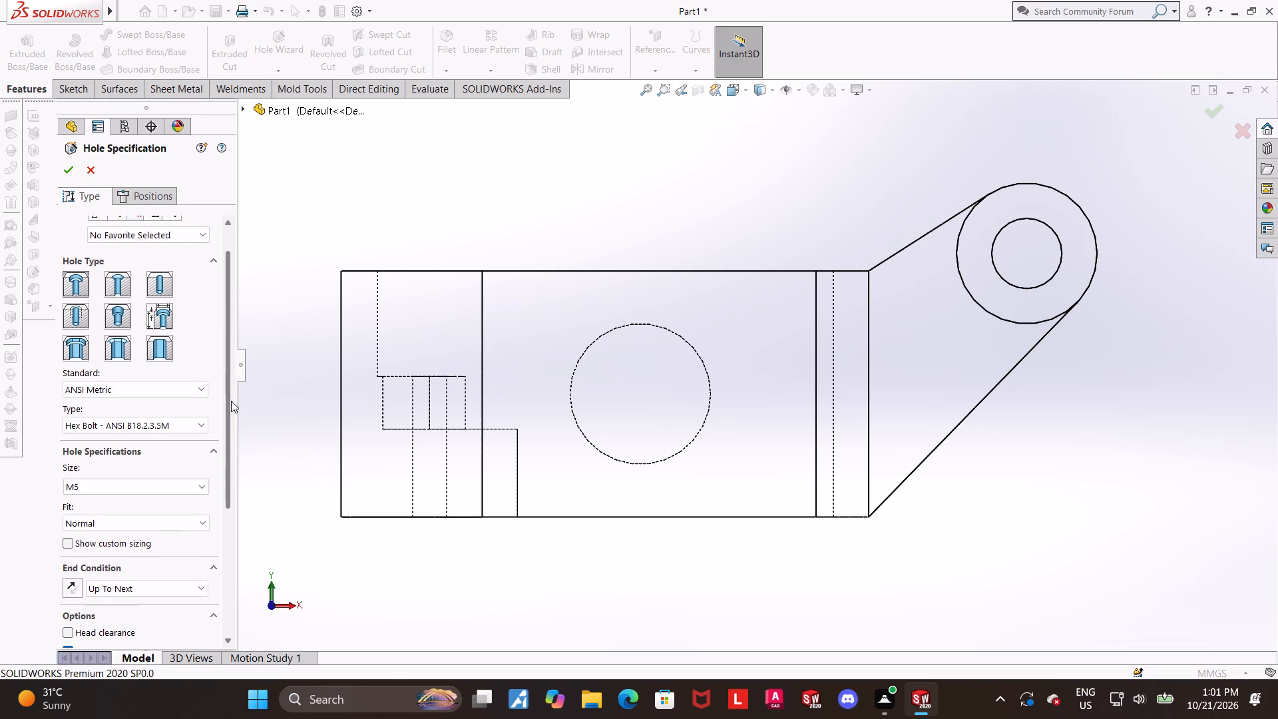
{"action": "left_click_drag", "start_coordinate": [231, 401], "coordinate": [226, 425]}
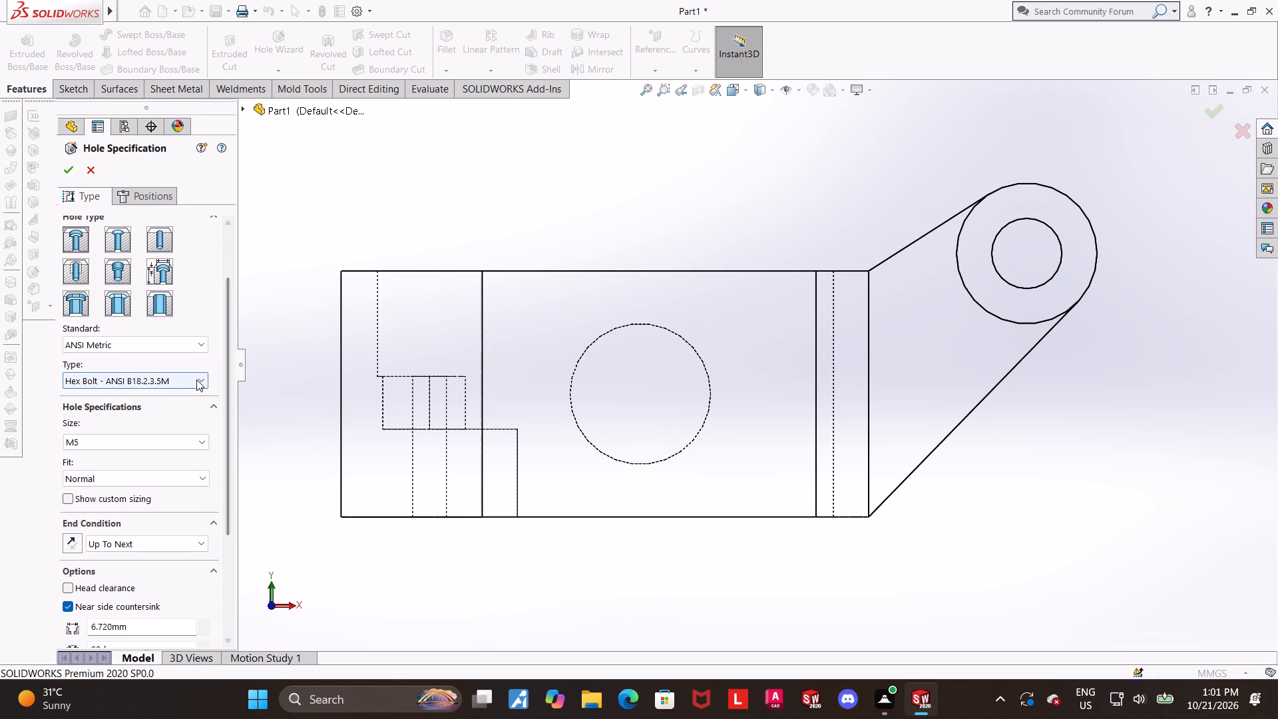
{"action": "left_click", "coordinate": [141, 342]}
{"action": "left_click", "coordinate": [141, 342]}
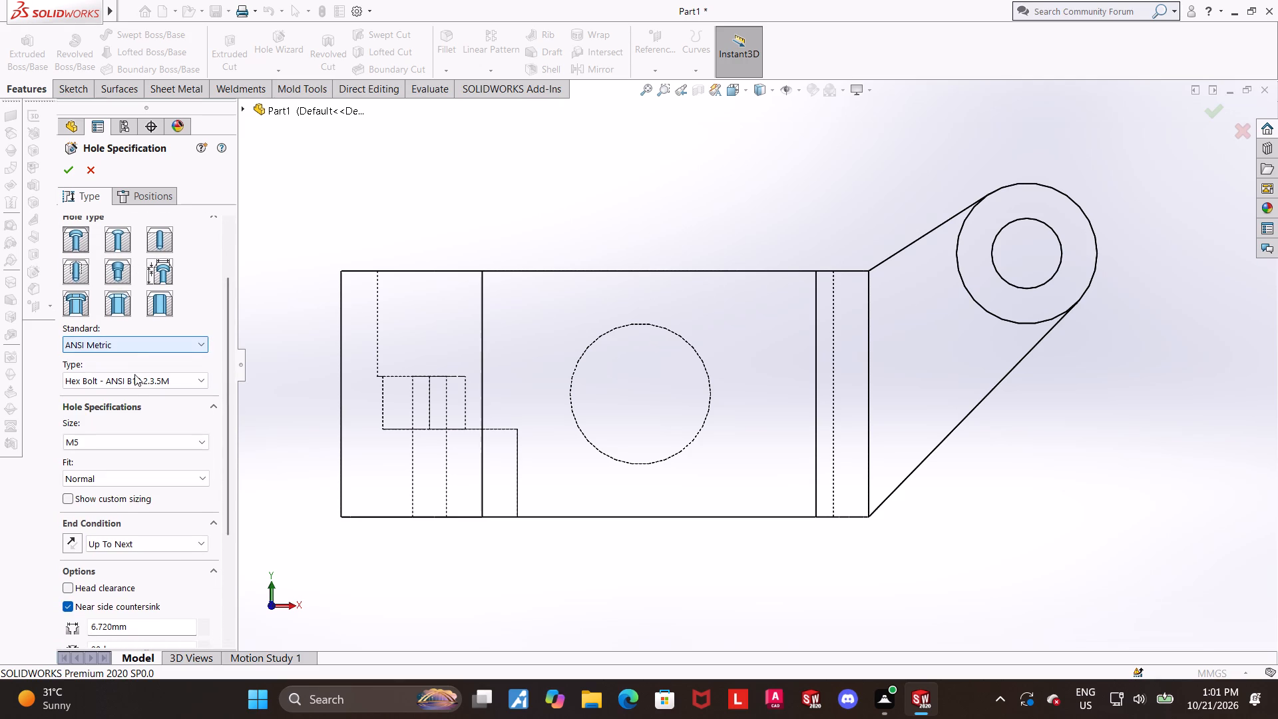
{"action": "left_click", "coordinate": [134, 385]}
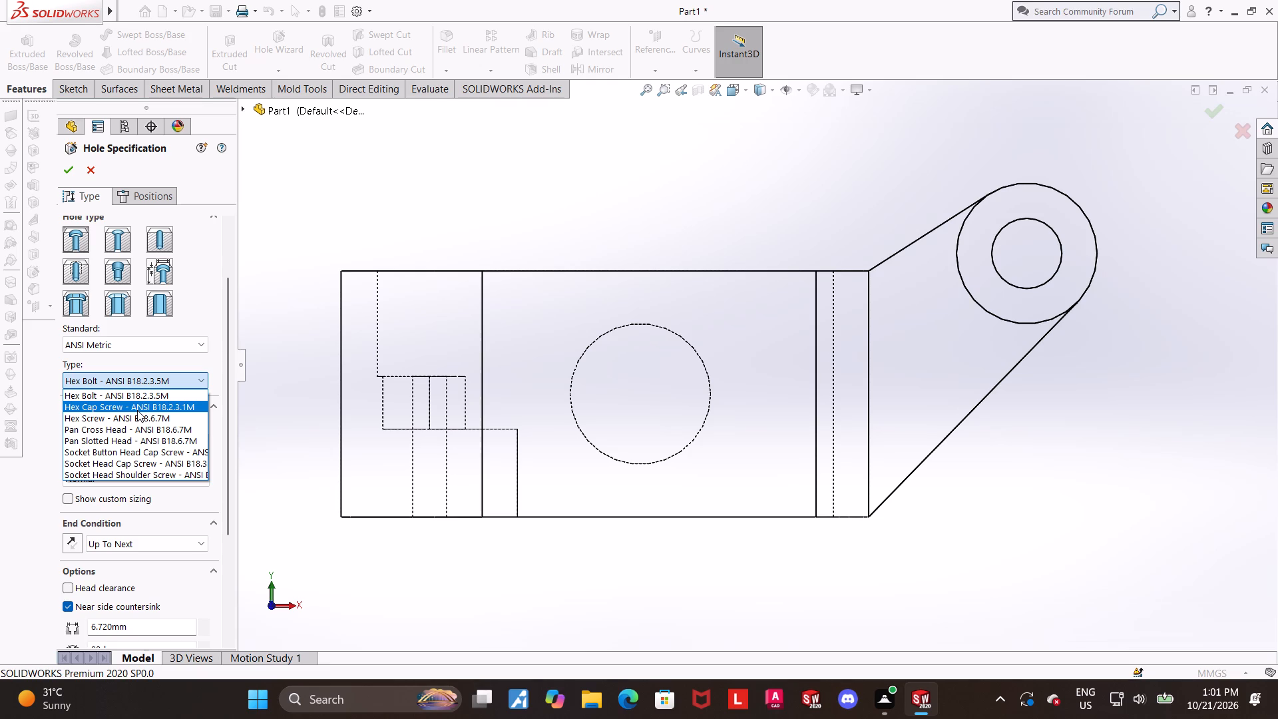
{"action": "left_click", "coordinate": [202, 312]}
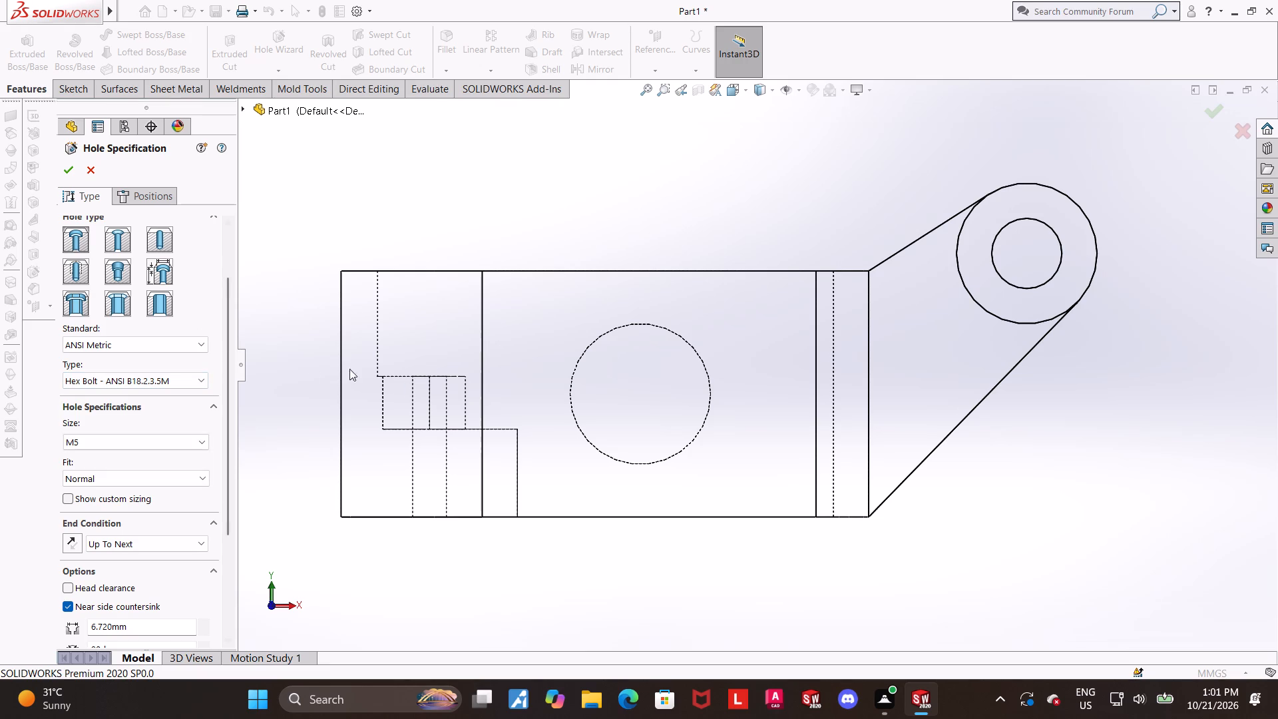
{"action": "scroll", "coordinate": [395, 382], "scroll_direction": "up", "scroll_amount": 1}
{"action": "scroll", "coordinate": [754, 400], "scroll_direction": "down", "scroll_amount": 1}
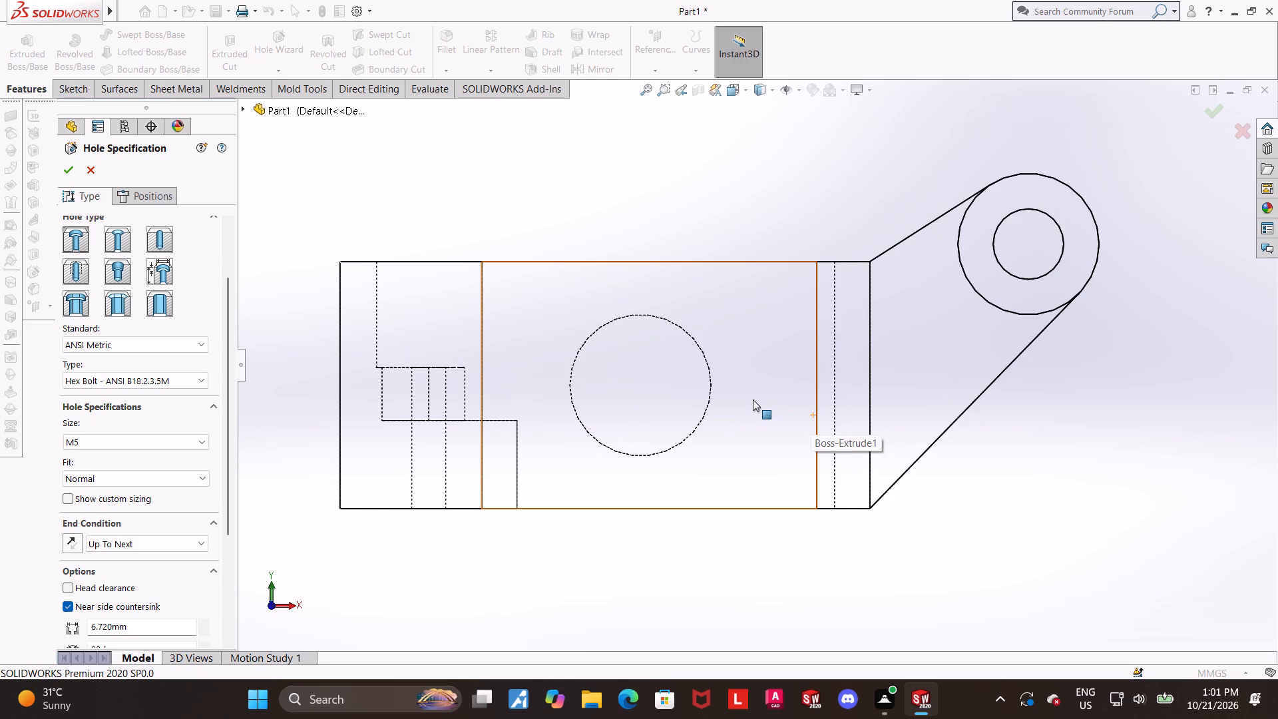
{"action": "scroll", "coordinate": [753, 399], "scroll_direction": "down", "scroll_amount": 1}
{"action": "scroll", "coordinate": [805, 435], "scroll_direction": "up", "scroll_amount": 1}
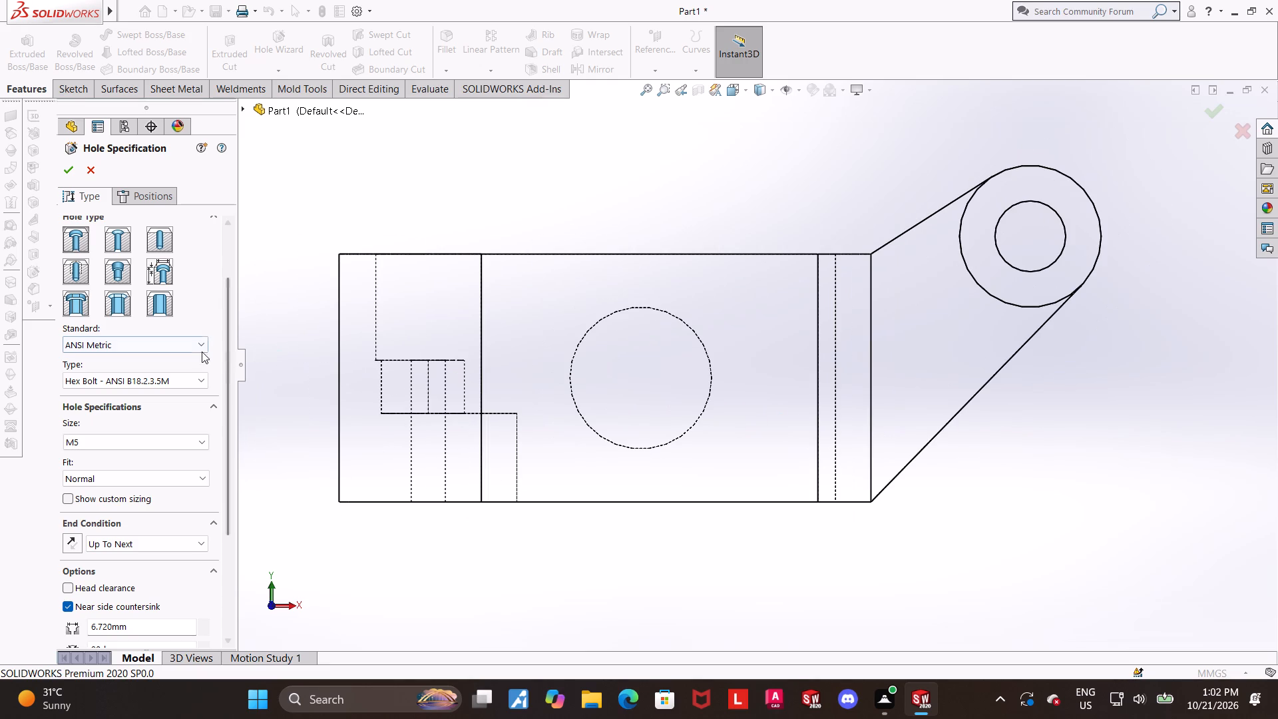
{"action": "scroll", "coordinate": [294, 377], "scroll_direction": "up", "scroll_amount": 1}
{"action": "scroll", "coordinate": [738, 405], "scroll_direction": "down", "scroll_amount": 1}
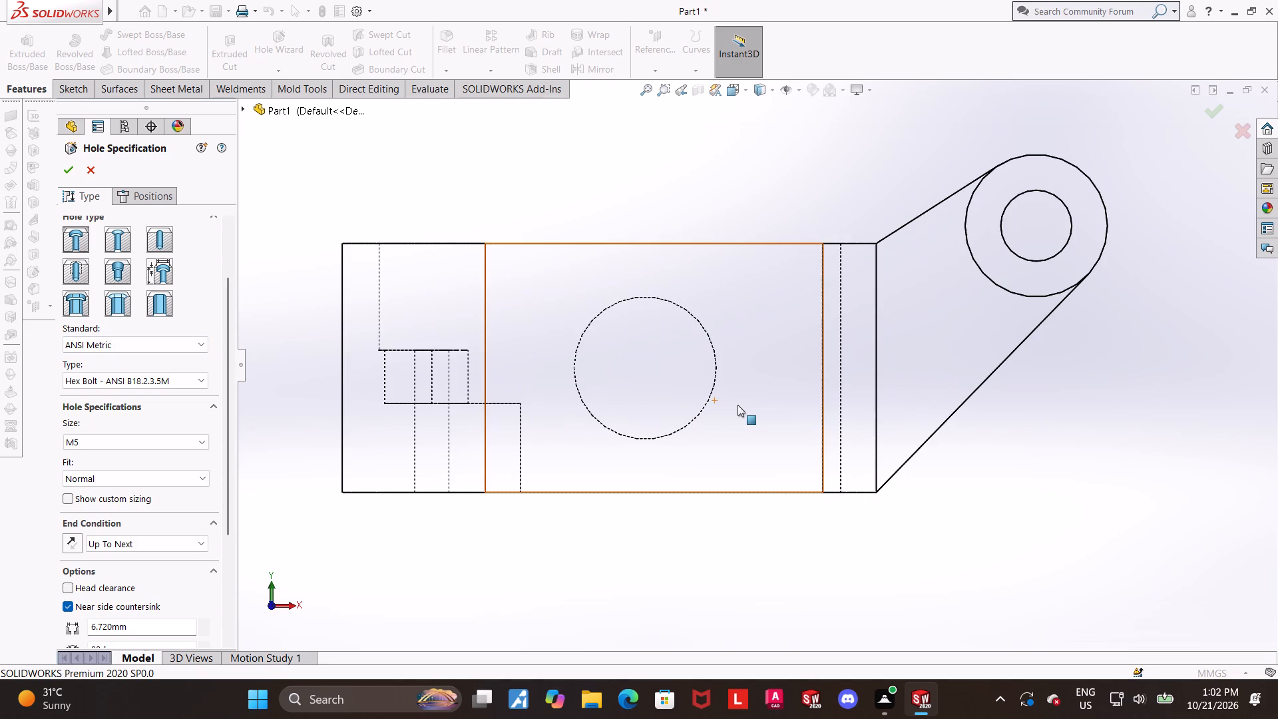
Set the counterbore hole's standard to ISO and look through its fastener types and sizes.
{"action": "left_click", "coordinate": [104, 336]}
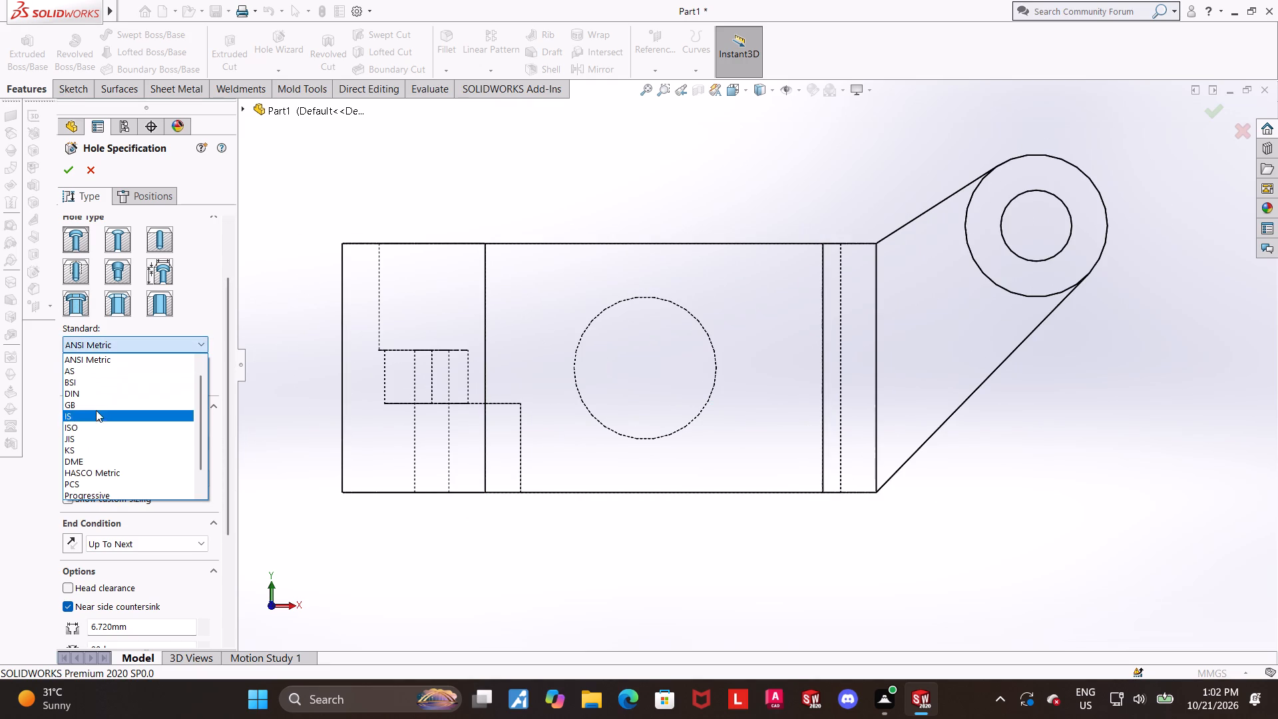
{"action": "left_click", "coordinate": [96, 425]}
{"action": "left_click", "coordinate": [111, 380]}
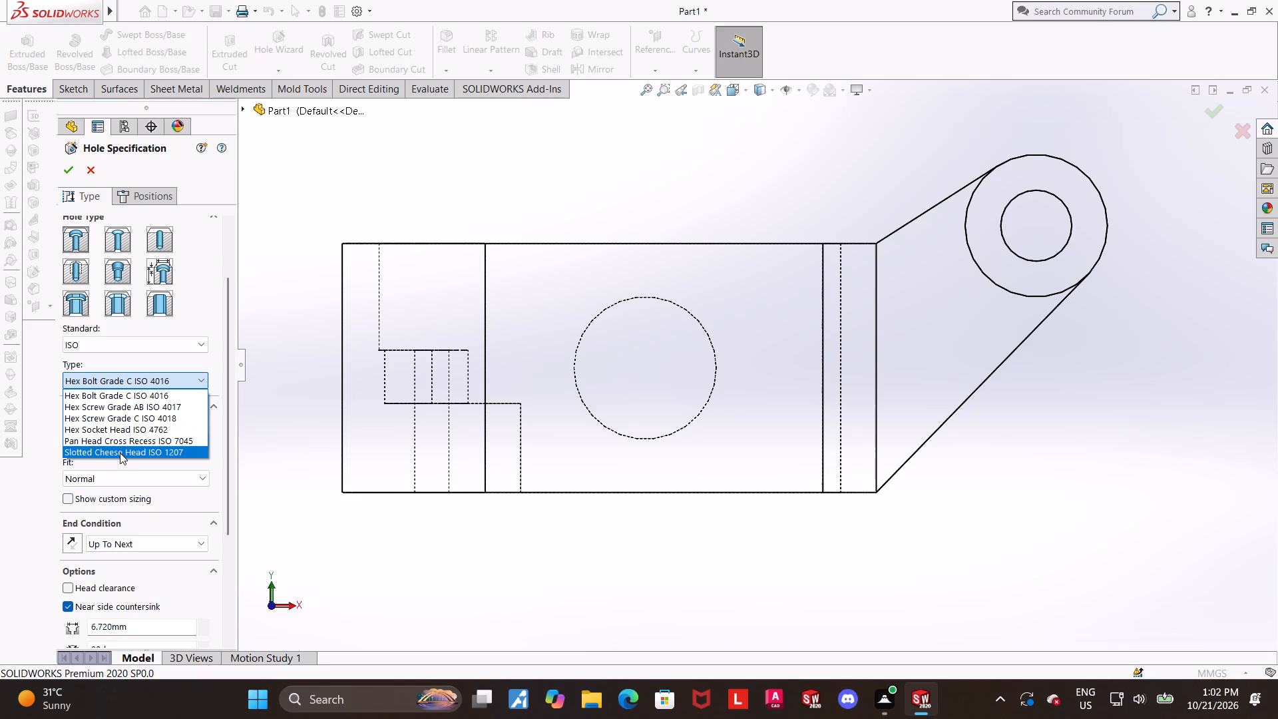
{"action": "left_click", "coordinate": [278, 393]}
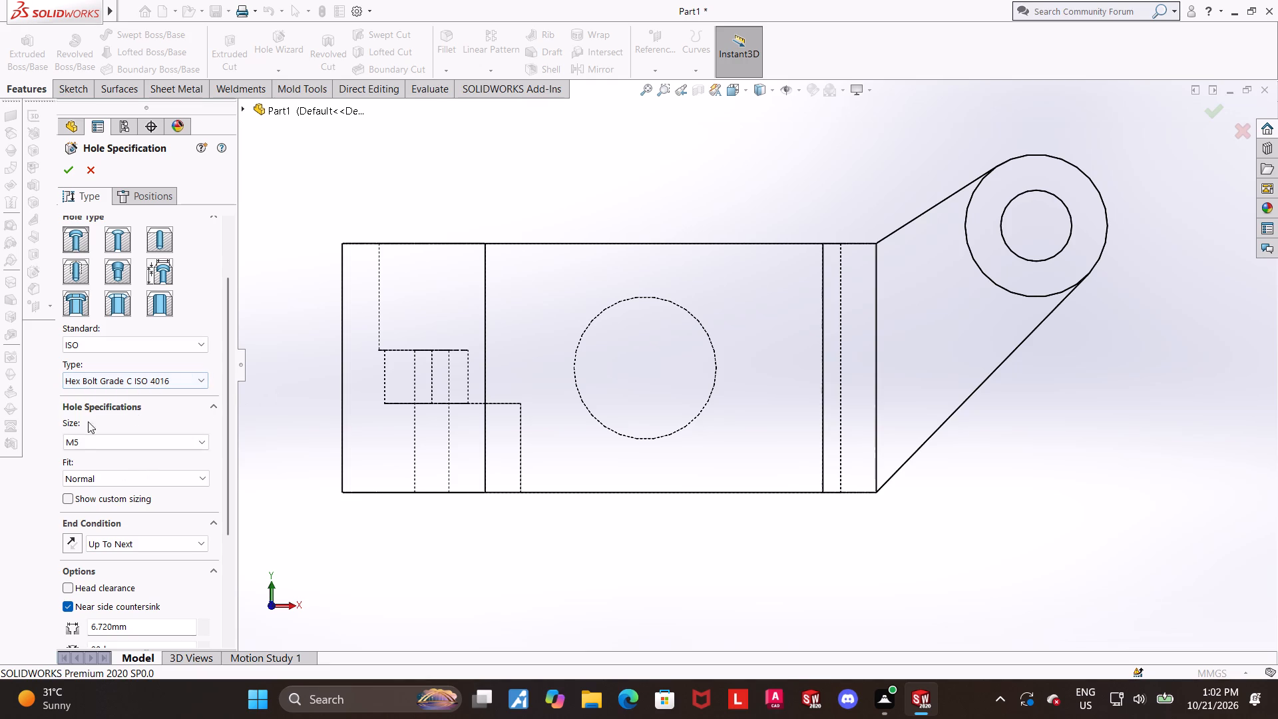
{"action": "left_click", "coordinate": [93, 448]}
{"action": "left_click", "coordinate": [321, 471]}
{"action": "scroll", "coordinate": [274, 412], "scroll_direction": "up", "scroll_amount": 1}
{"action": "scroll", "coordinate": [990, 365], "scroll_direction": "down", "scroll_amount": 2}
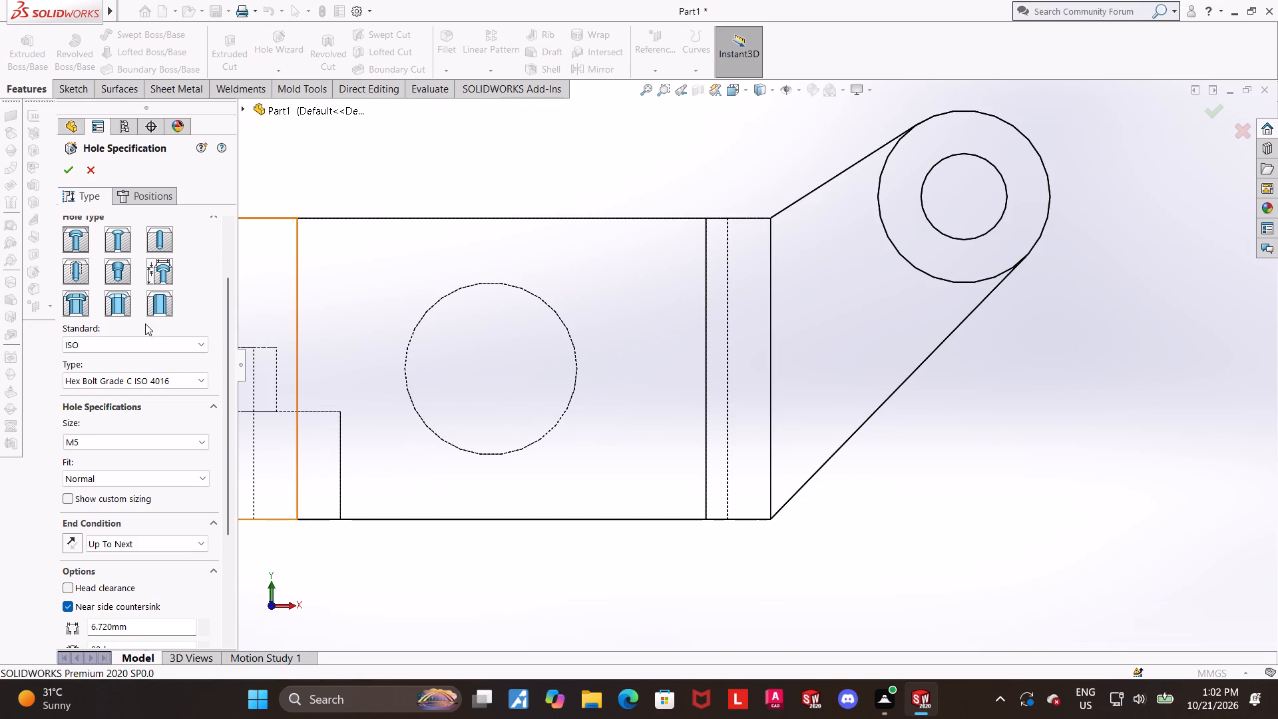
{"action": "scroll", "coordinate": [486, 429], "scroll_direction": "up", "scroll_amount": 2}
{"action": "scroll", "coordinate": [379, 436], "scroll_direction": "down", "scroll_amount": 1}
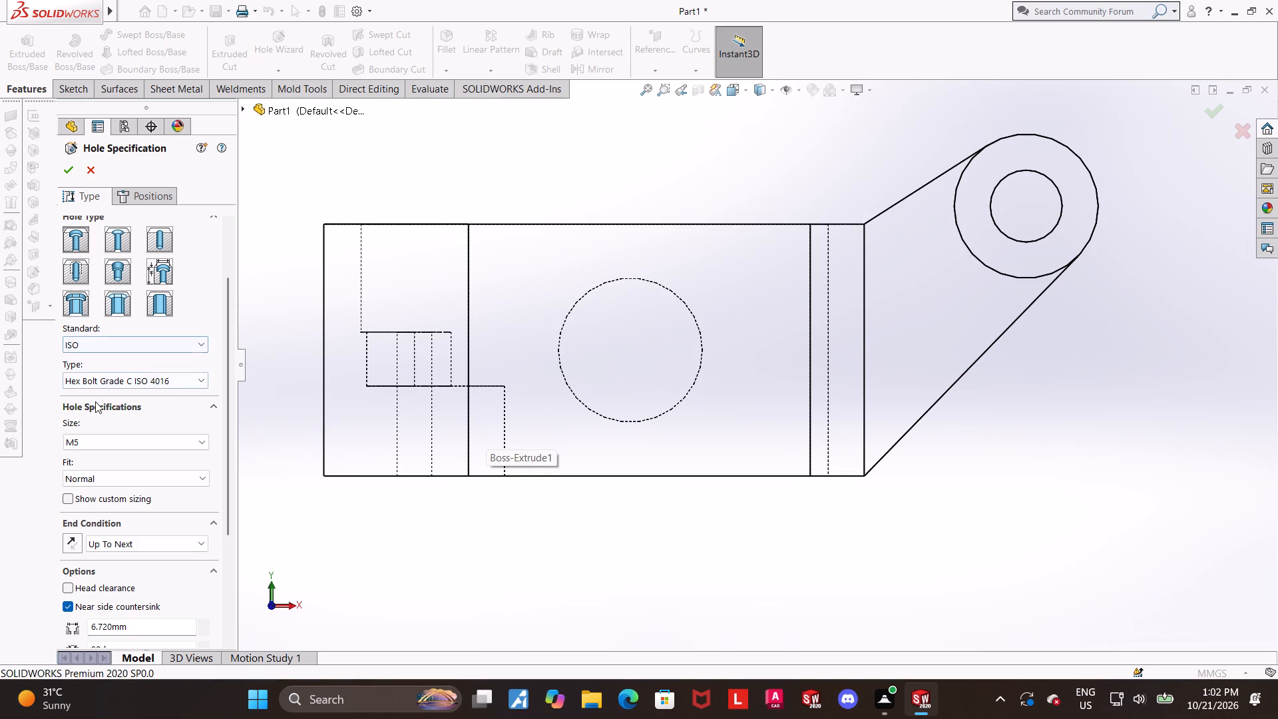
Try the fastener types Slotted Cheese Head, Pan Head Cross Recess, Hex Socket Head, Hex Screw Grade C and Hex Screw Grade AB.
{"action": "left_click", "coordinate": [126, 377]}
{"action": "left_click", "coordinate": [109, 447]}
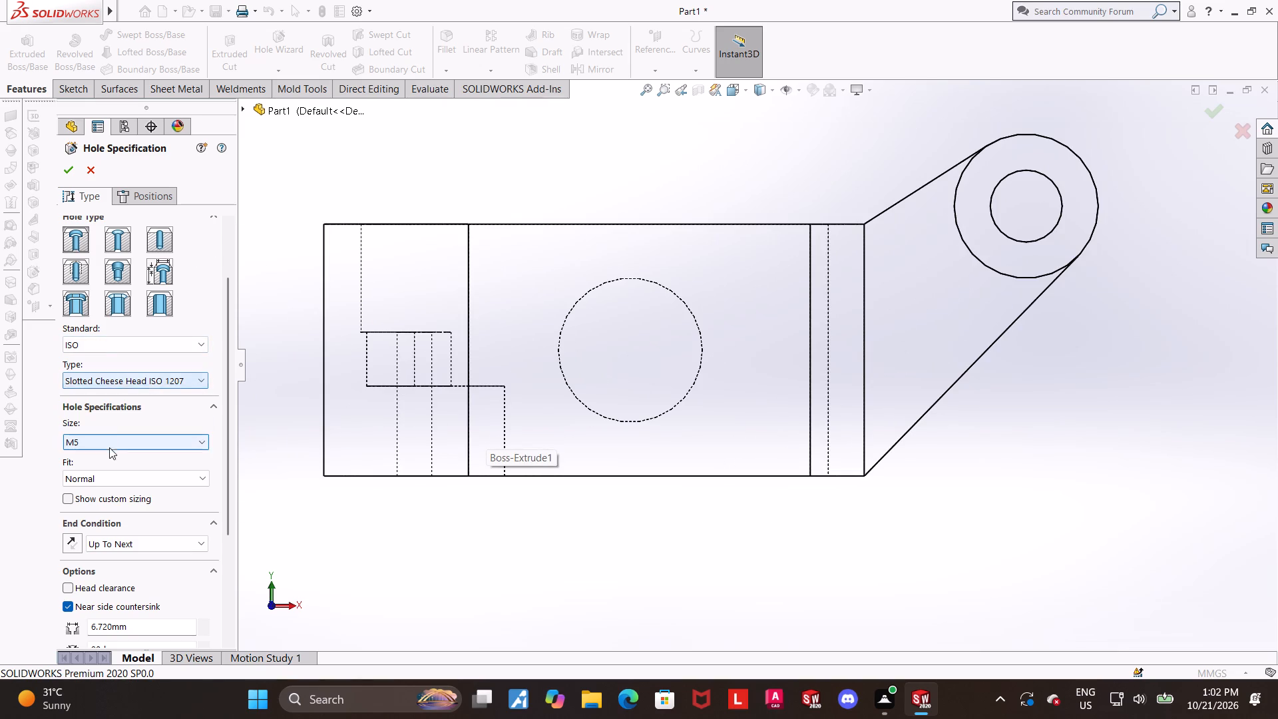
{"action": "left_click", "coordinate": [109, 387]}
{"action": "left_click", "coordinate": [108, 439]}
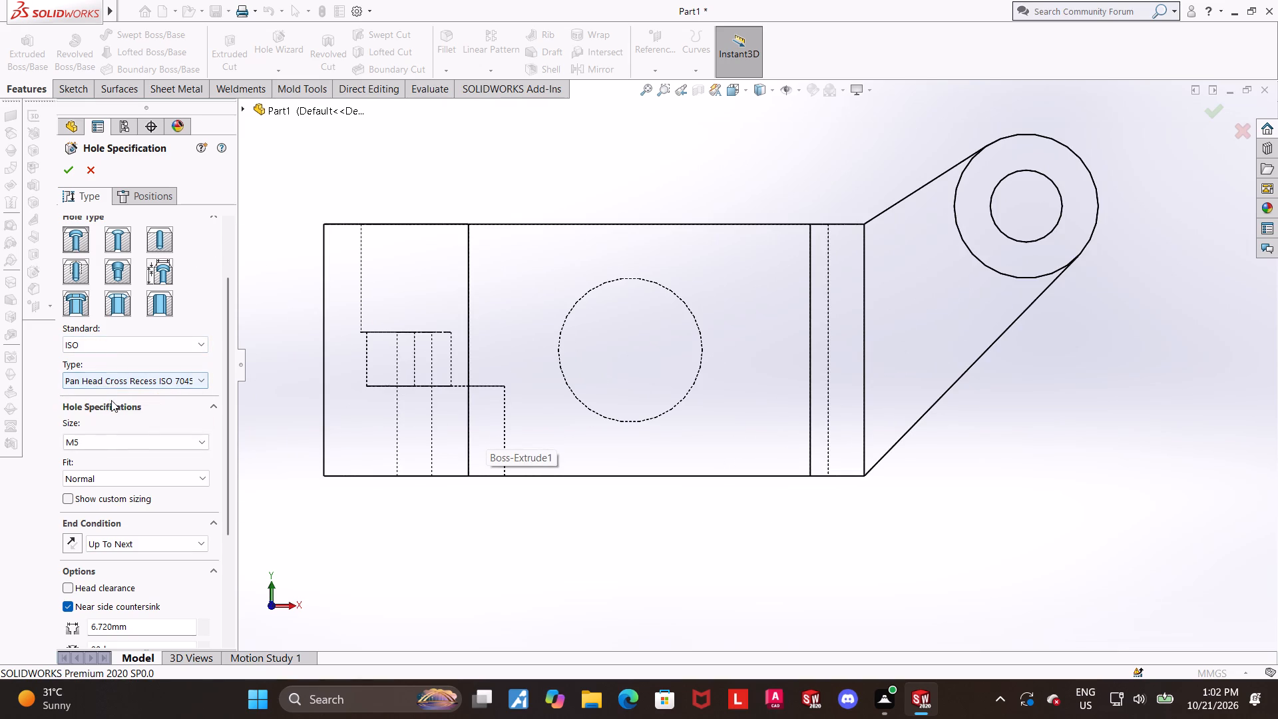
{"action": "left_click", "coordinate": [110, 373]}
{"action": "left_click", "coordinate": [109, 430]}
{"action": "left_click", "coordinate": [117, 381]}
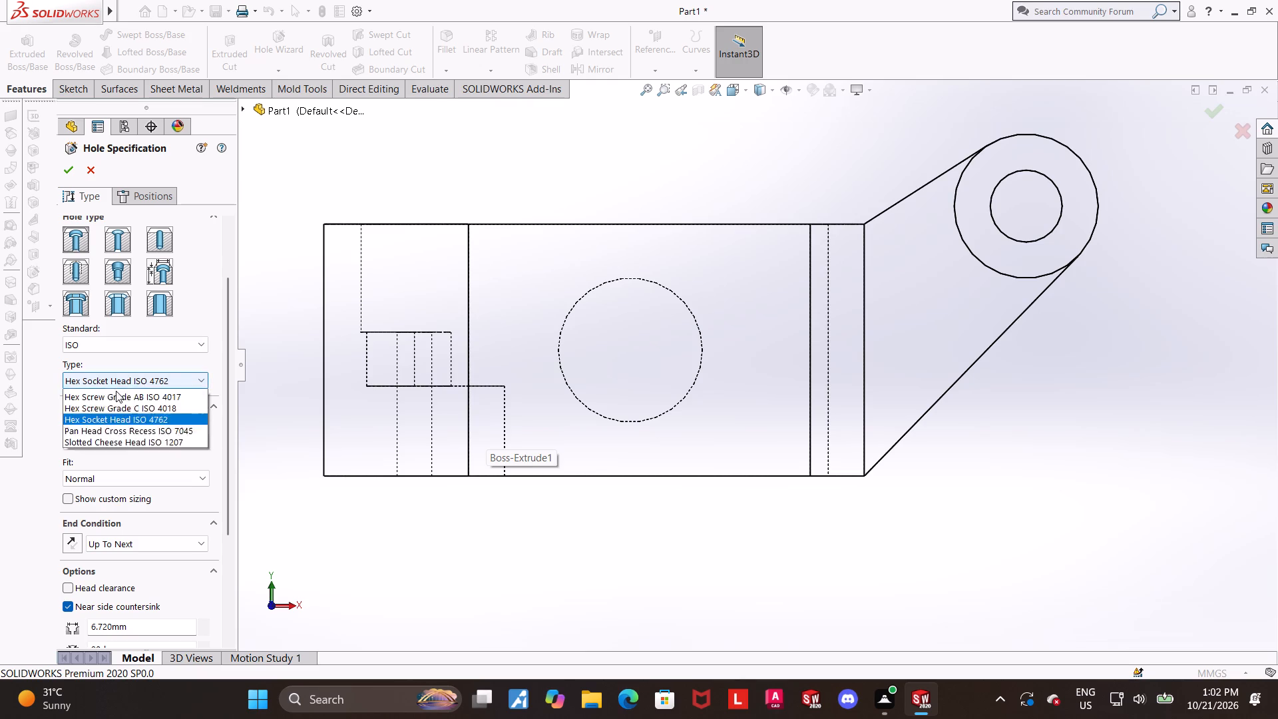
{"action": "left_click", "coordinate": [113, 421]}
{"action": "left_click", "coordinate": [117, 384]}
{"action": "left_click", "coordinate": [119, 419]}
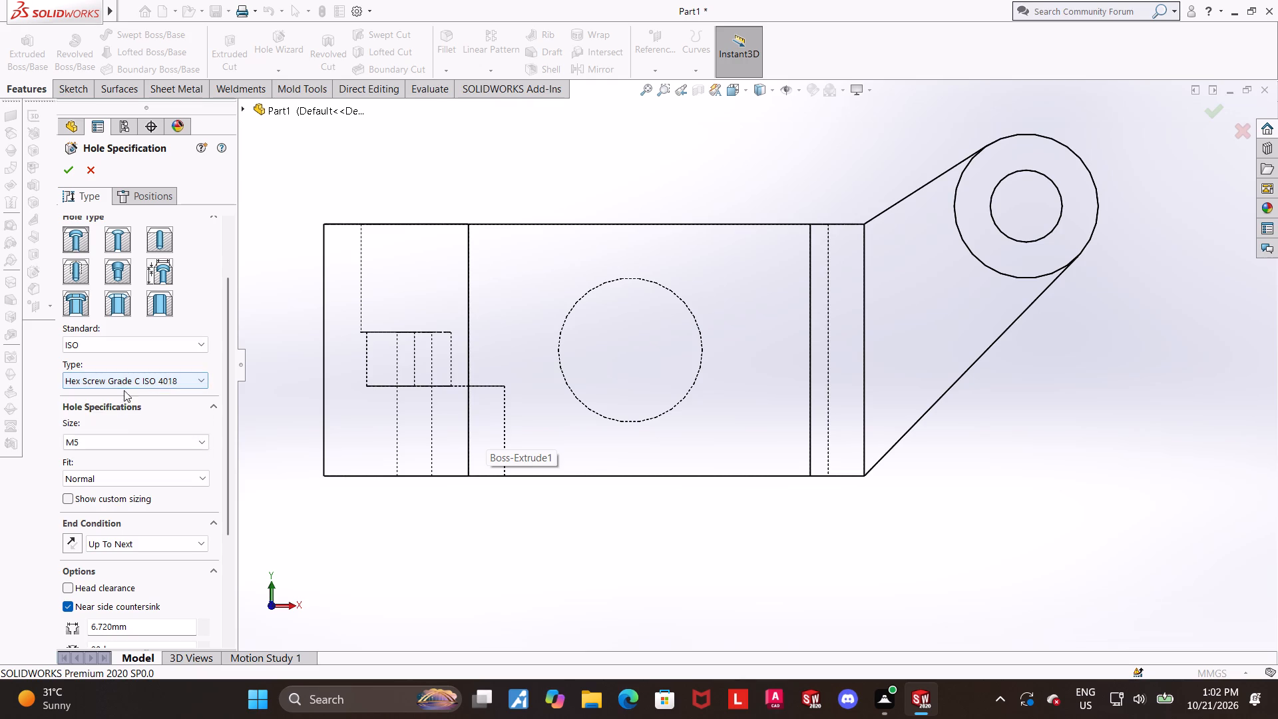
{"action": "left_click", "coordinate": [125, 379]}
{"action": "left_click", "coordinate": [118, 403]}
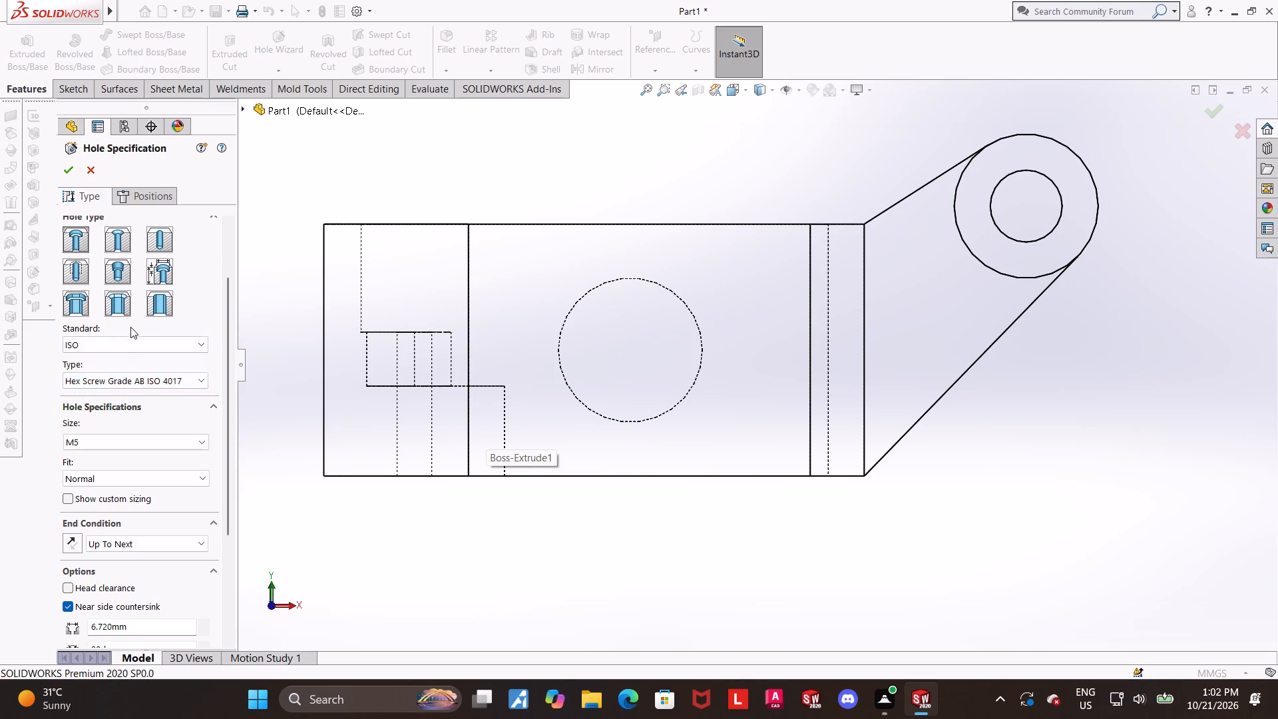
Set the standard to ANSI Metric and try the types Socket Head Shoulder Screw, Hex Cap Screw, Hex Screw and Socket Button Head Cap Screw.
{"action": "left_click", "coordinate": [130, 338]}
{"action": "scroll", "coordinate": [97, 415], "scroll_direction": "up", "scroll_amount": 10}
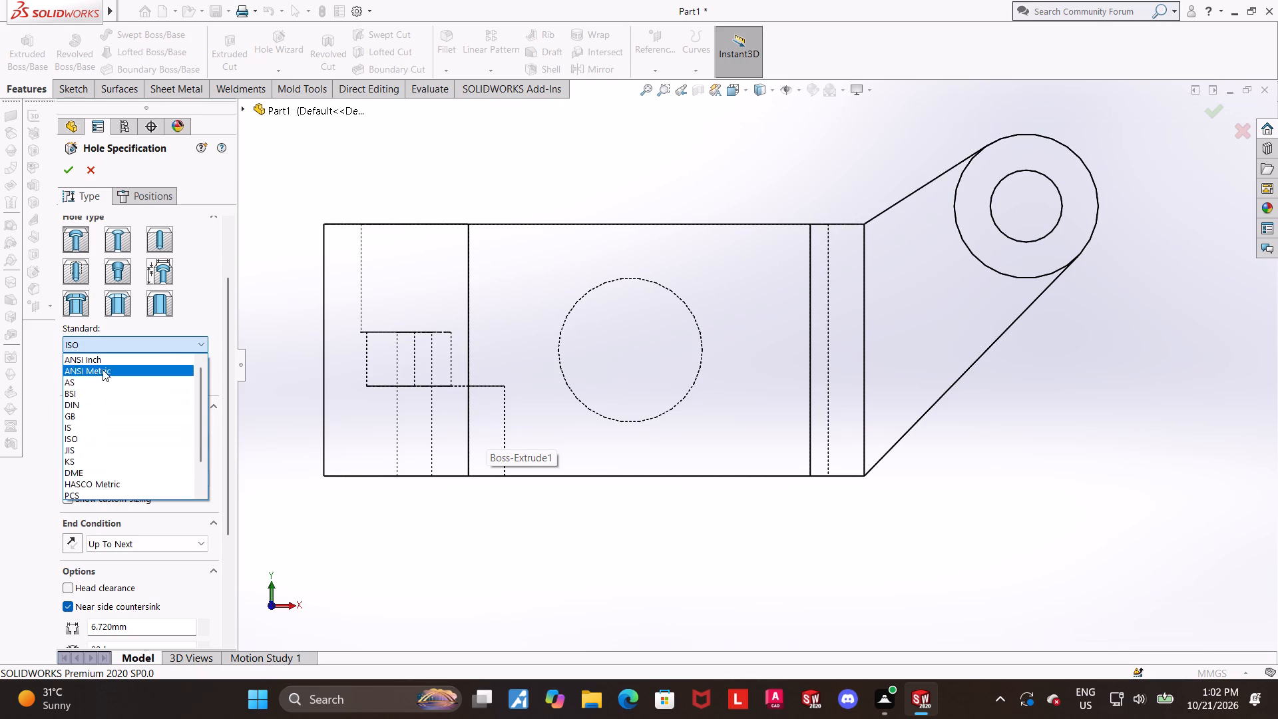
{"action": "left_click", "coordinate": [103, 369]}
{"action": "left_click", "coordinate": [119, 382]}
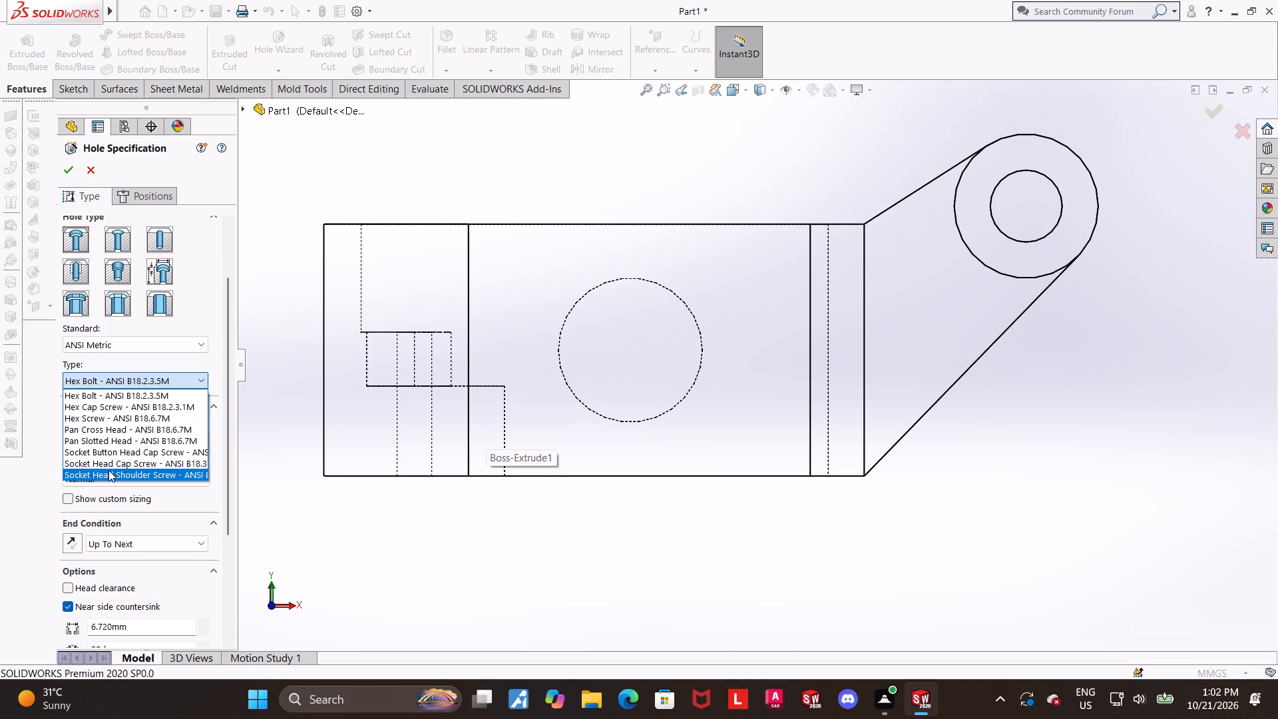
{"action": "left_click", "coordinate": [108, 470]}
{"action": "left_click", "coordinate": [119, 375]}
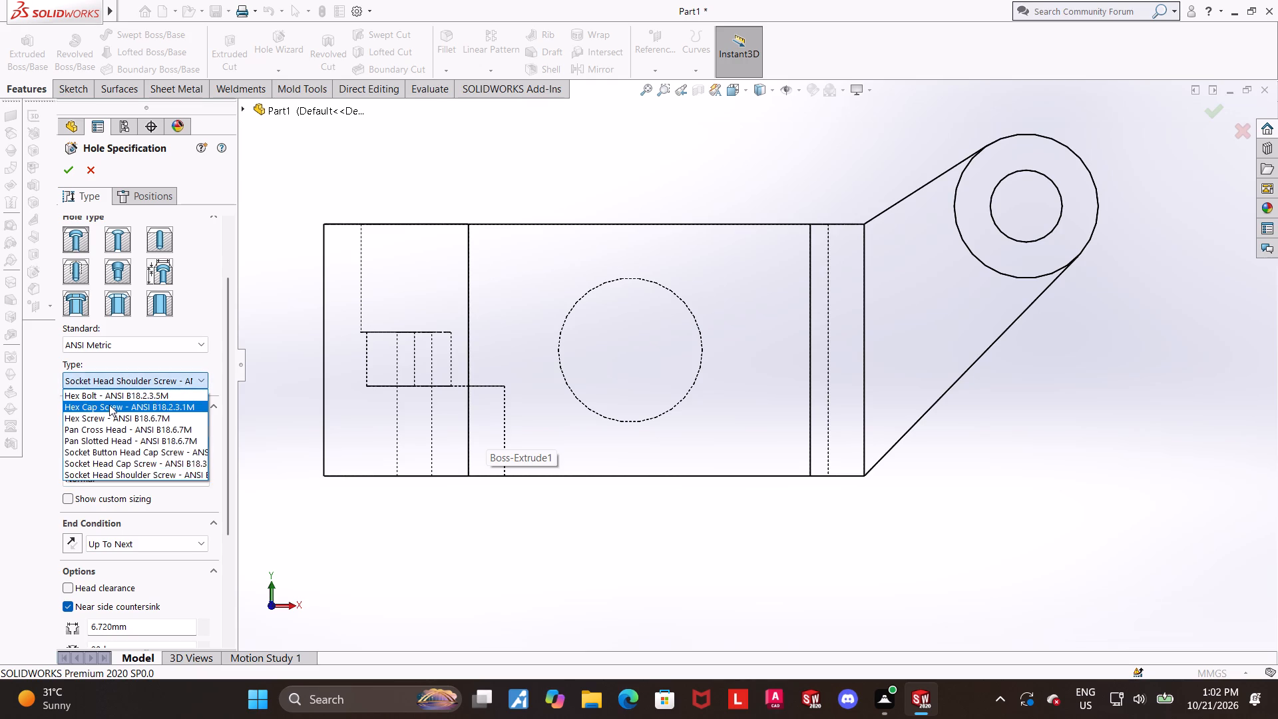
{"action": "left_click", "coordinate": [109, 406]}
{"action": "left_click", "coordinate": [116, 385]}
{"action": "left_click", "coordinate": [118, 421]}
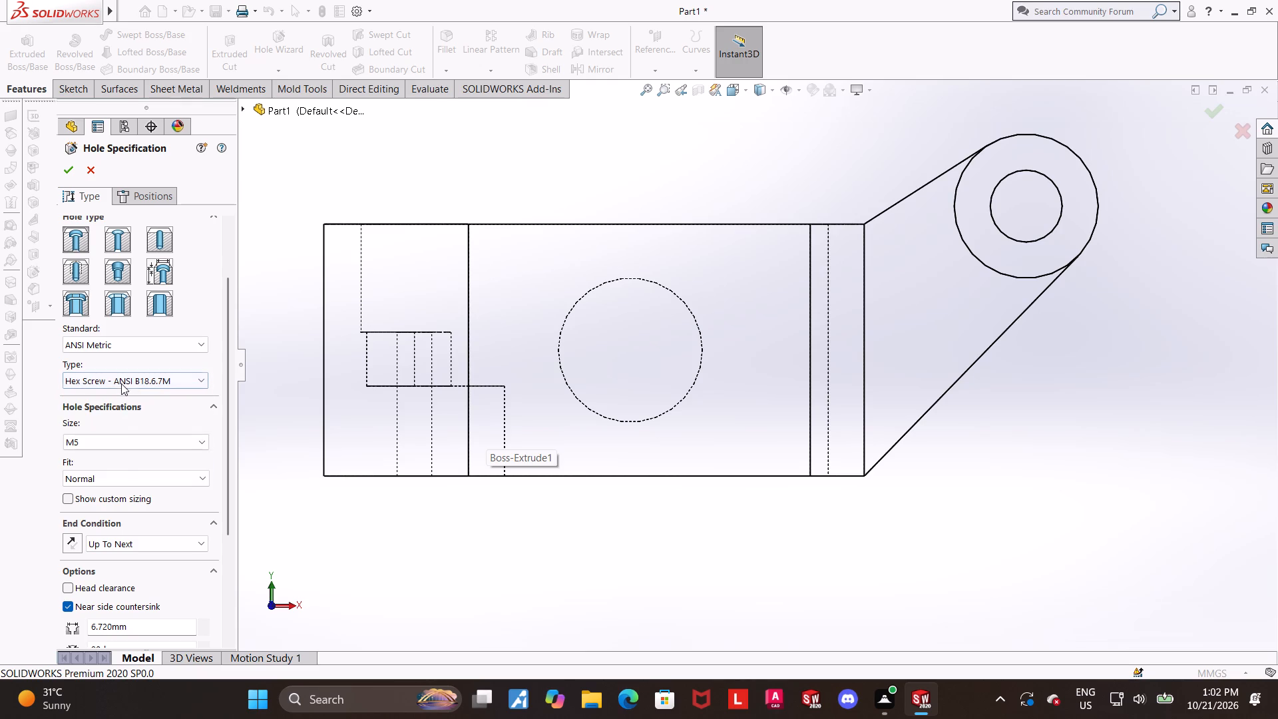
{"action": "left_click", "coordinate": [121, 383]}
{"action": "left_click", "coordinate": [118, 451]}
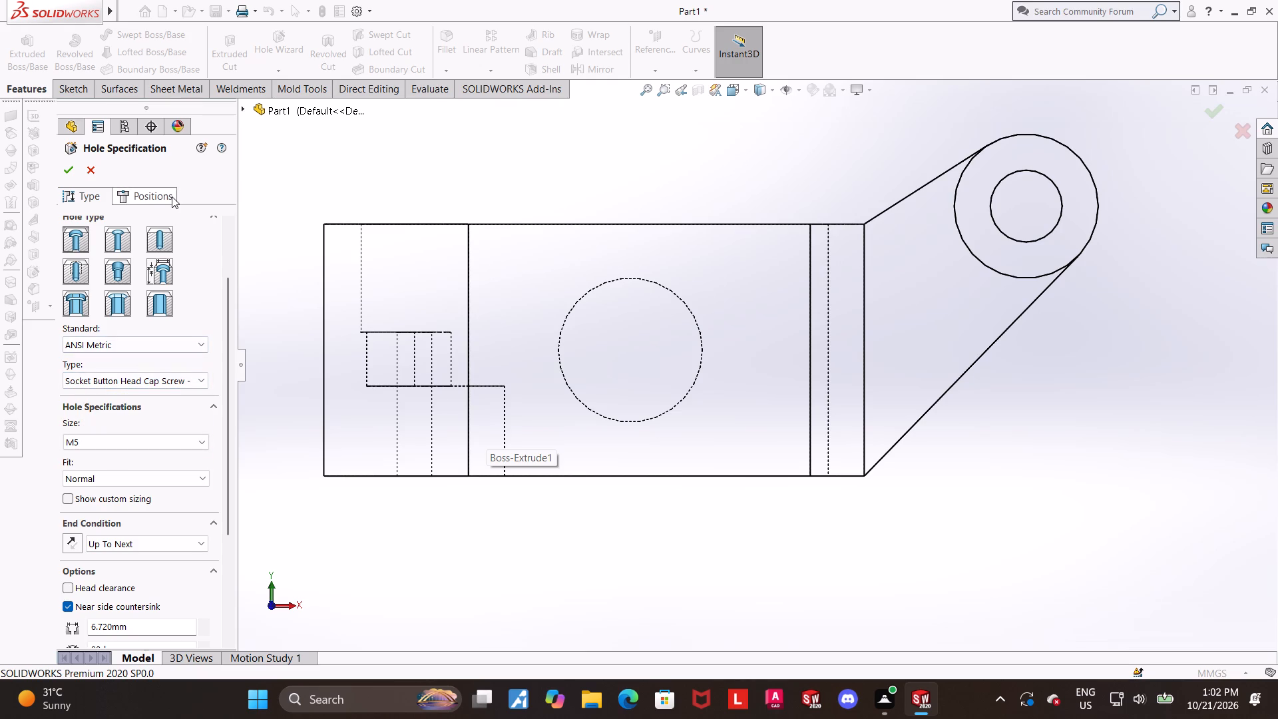
Switch the hole to a Legacy Hole of the Counterbored type and set its diameter to 10 mm.
{"action": "left_click", "coordinate": [170, 270]}
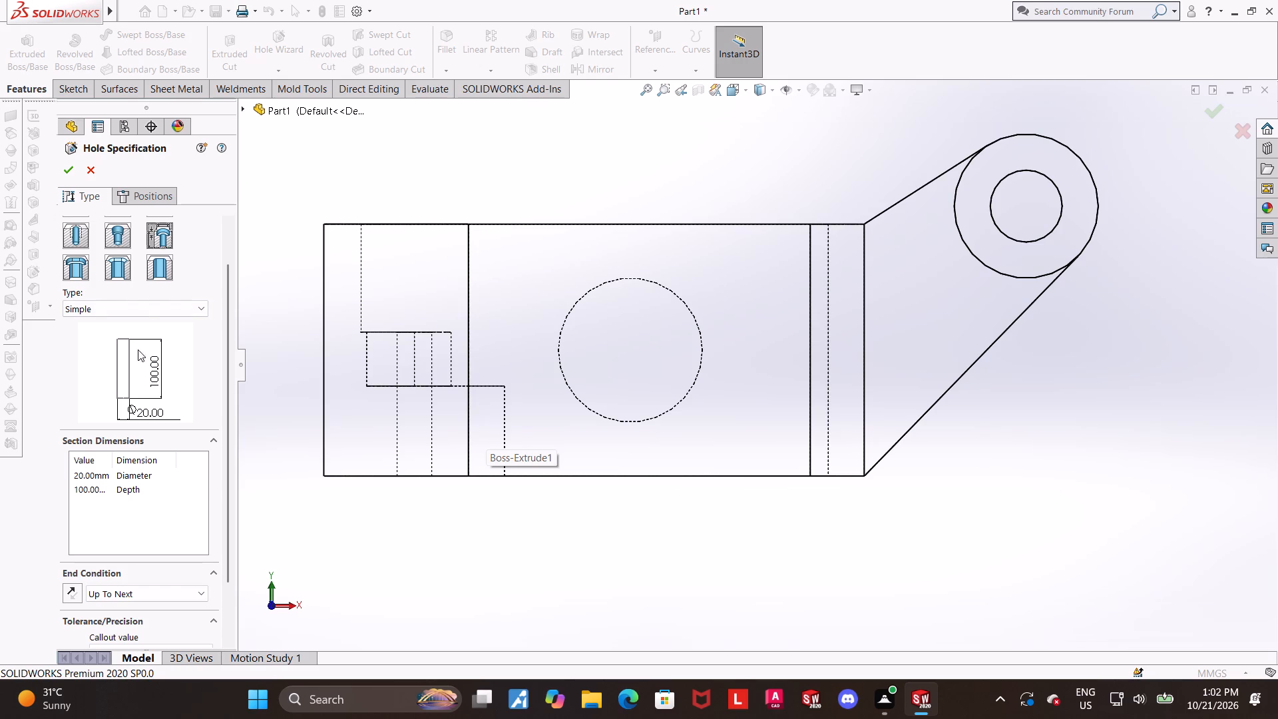
{"action": "left_click", "coordinate": [142, 308]}
{"action": "left_click", "coordinate": [108, 401]}
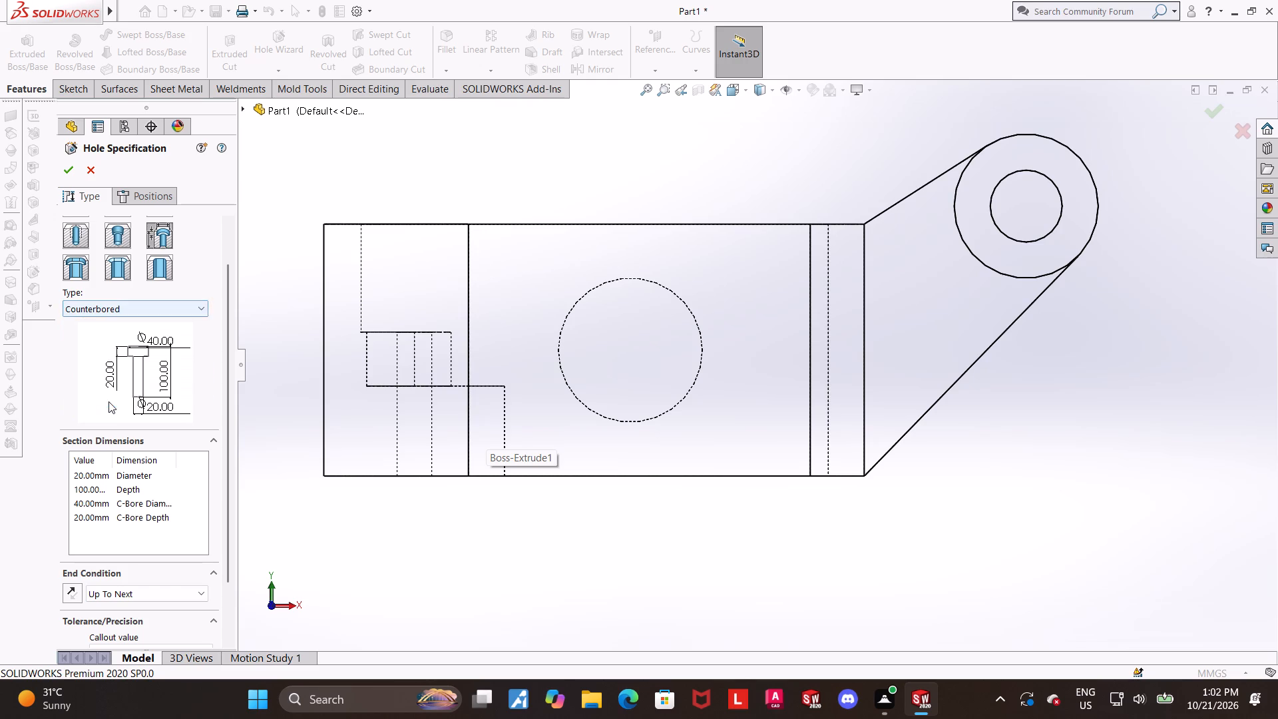
{"action": "scroll", "coordinate": [664, 391], "scroll_direction": "up", "scroll_amount": 1}
{"action": "scroll", "coordinate": [857, 364], "scroll_direction": "down", "scroll_amount": 1}
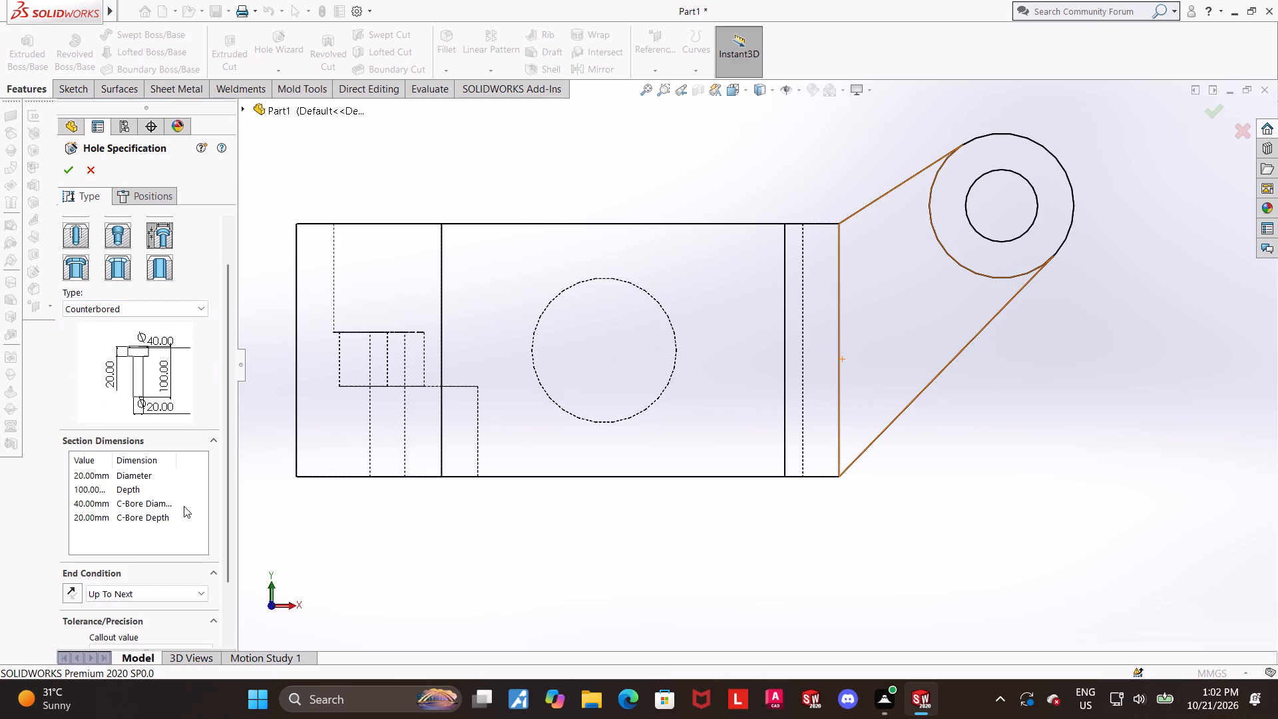
{"action": "scroll", "coordinate": [801, 421], "scroll_direction": "up", "scroll_amount": 1}
{"action": "scroll", "coordinate": [722, 403], "scroll_direction": "down", "scroll_amount": 1}
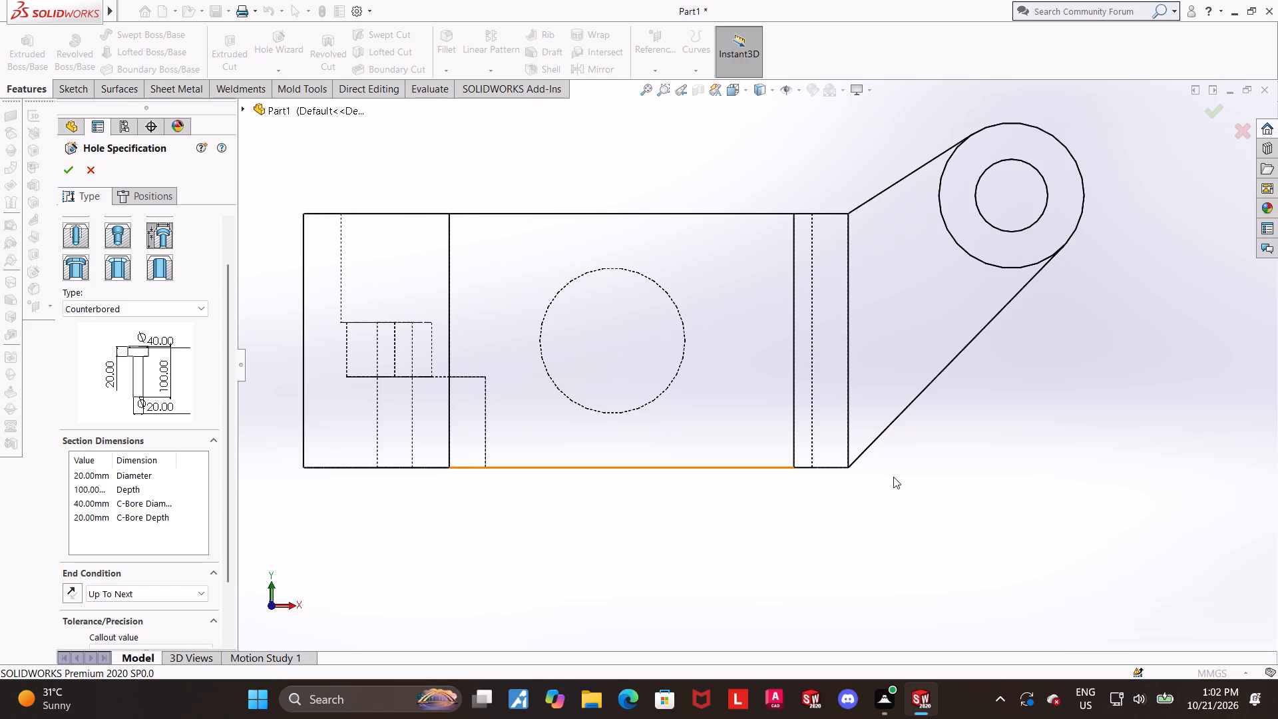
{"action": "scroll", "coordinate": [893, 477], "scroll_direction": "up", "scroll_amount": 1}
{"action": "double_click", "coordinate": [78, 479]}
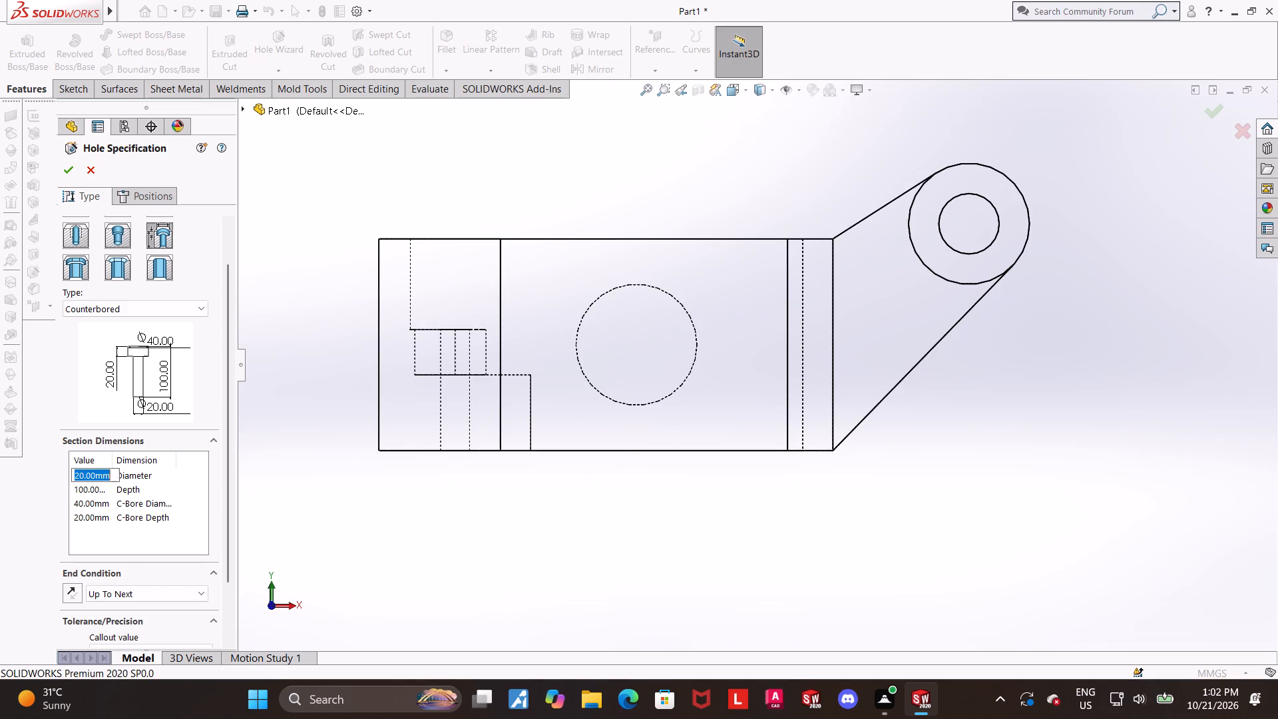
{"action": "type", "text": "10"}
{"action": "key", "text": "Return"}
{"action": "left_click", "coordinate": [324, 531]}
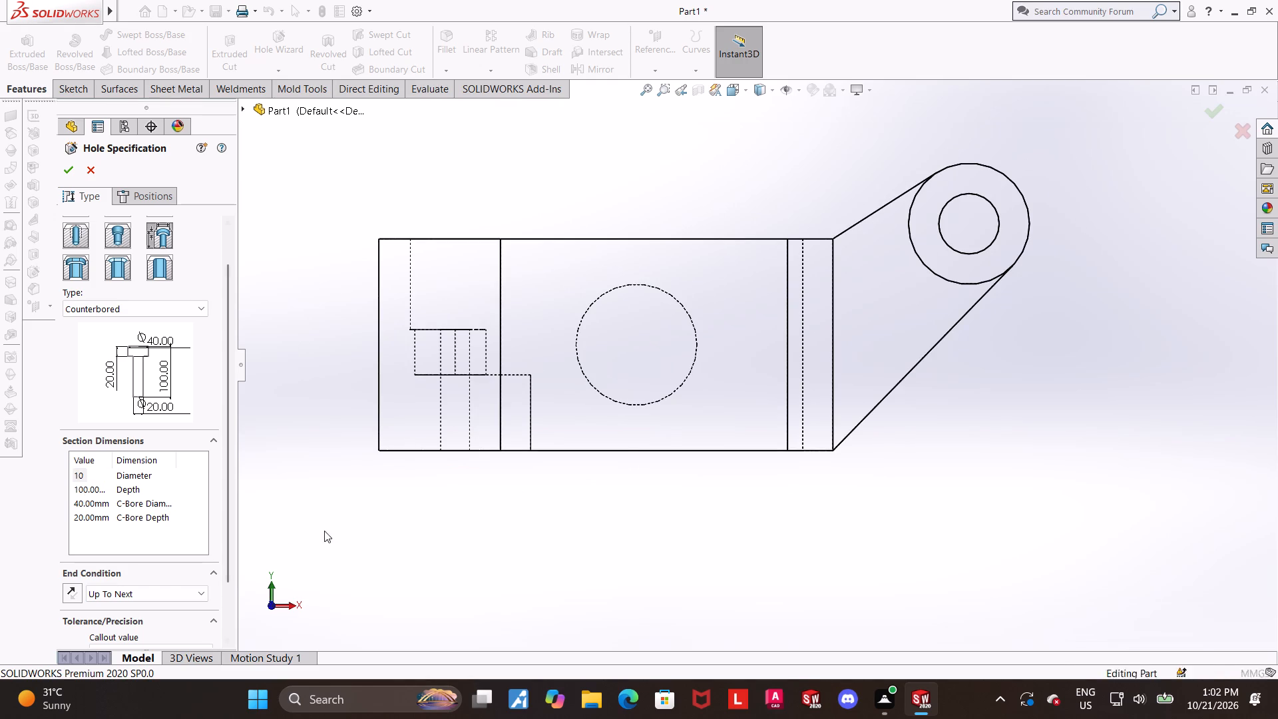
Set the legacy hole's counterbore diameter to 20 mm and its counterbore depth to 20 mm.
{"action": "double_click", "coordinate": [92, 502]}
{"action": "key", "text": "2"}
{"action": "key", "text": "0"}
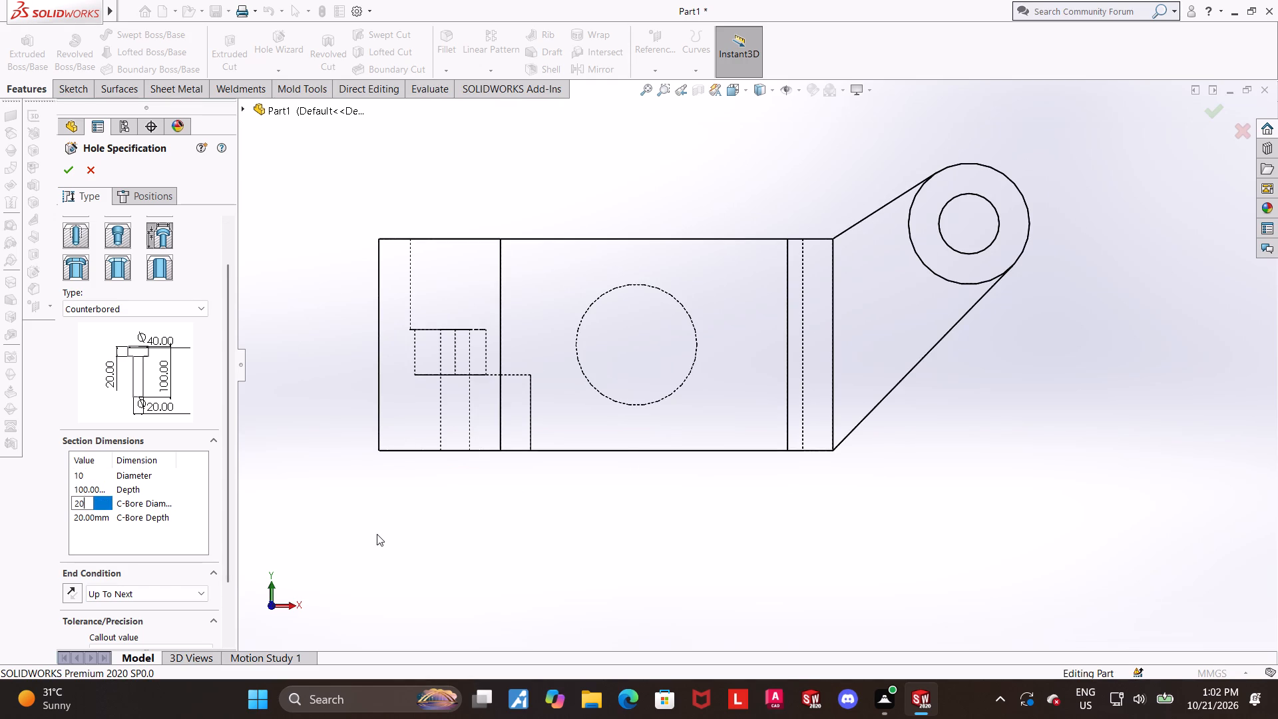
{"action": "key", "text": "Return"}
{"action": "left_click", "coordinate": [375, 534]}
{"action": "scroll", "coordinate": [445, 539], "scroll_direction": "up", "scroll_amount": 1}
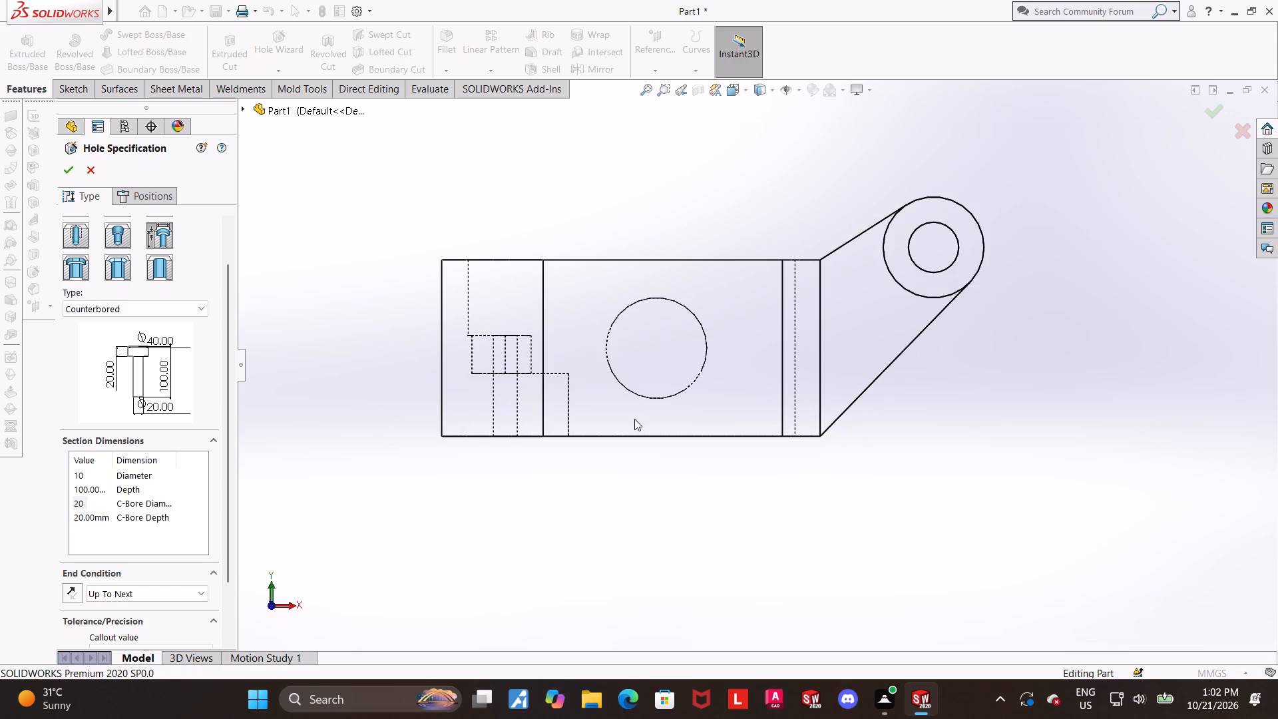
{"action": "scroll", "coordinate": [587, 428], "scroll_direction": "down", "scroll_amount": 1}
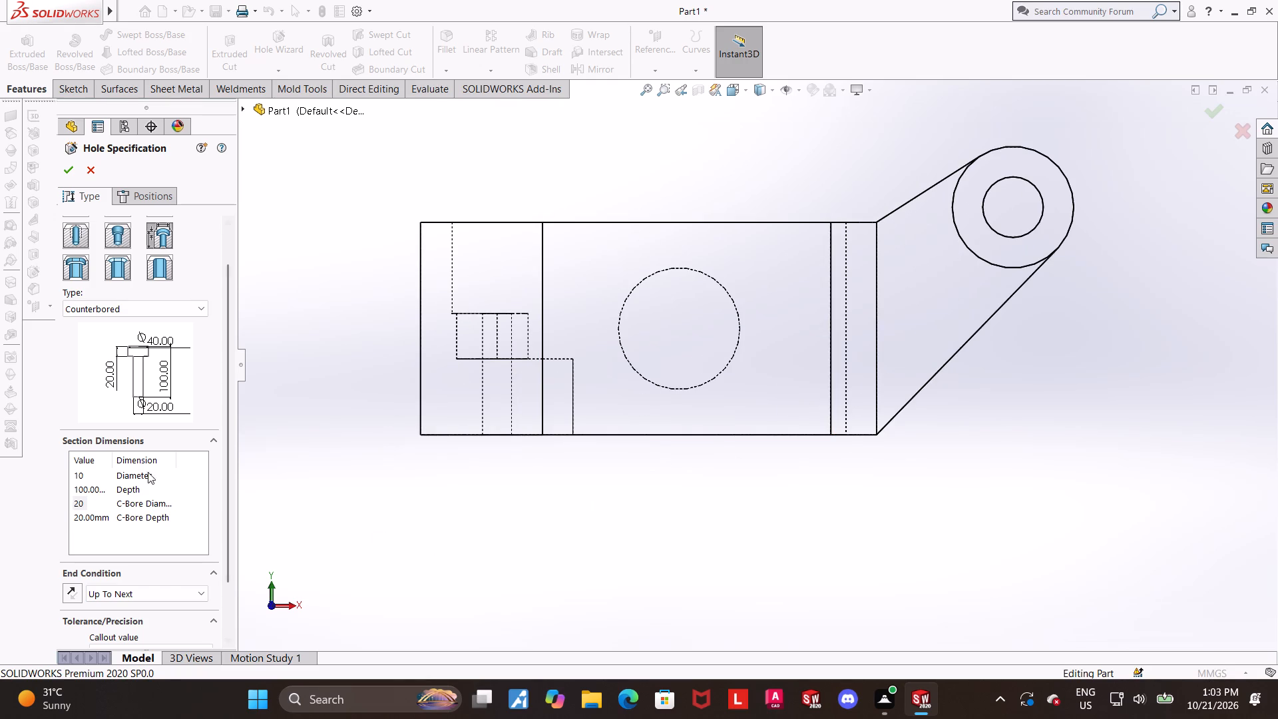
{"action": "double_click", "coordinate": [102, 516]}
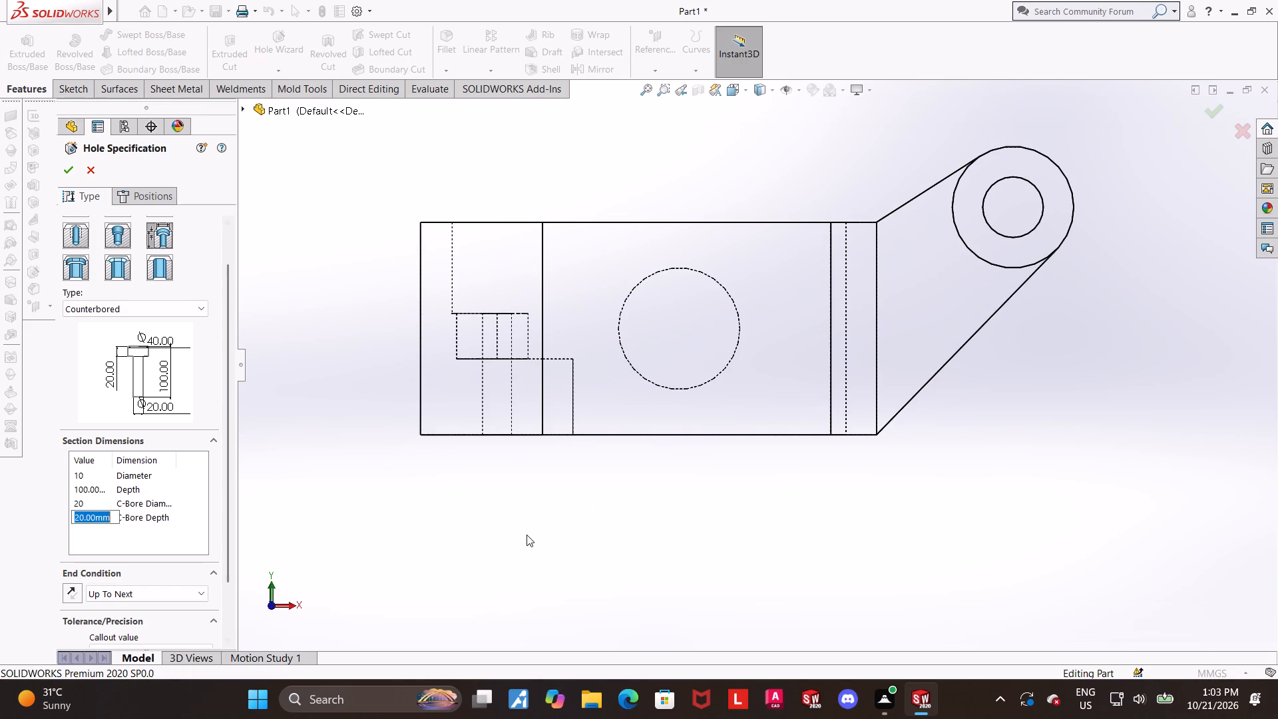
{"action": "key", "text": "2"}
{"action": "key", "text": "0"}
{"action": "key", "text": "Return"}
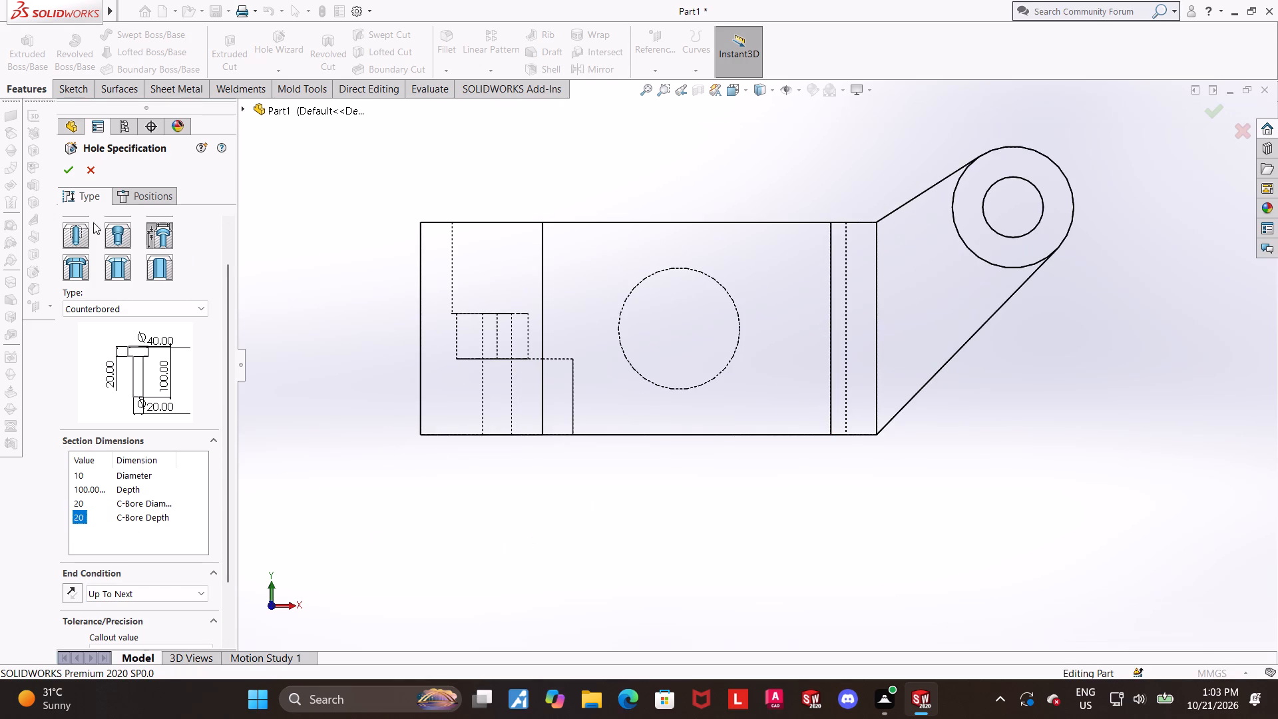
{"action": "left_click", "coordinate": [643, 533]}
Examine the cross cylinder's hidden circle and the surrounding hidden edges in the side view.
{"action": "scroll", "coordinate": [708, 481], "scroll_direction": "up", "scroll_amount": 1}
{"action": "scroll", "coordinate": [1014, 298], "scroll_direction": "down", "scroll_amount": 1}
{"action": "scroll", "coordinate": [723, 324], "scroll_direction": "down", "scroll_amount": 1}
{"action": "scroll", "coordinate": [611, 278], "scroll_direction": "up", "scroll_amount": 1}
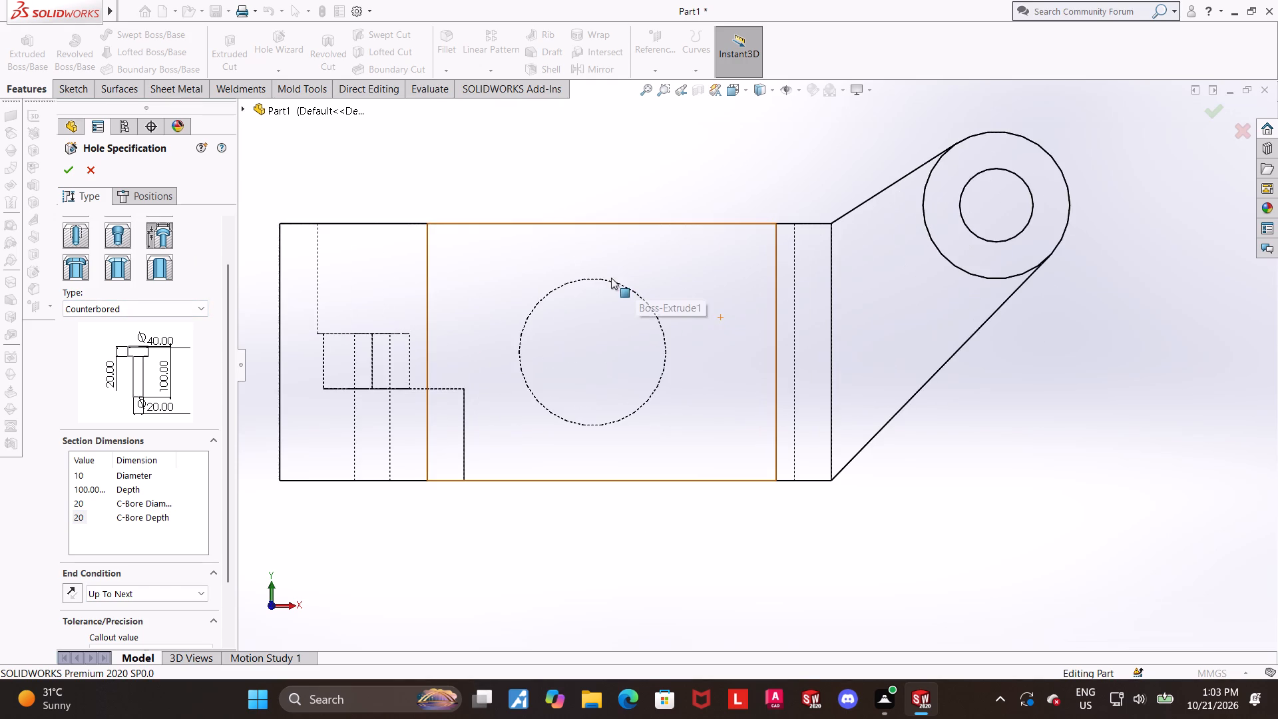
{"action": "scroll", "coordinate": [585, 316], "scroll_direction": "up", "scroll_amount": 2}
{"action": "scroll", "coordinate": [585, 318], "scroll_direction": "down", "scroll_amount": 1}
{"action": "scroll", "coordinate": [588, 387], "scroll_direction": "down", "scroll_amount": 1}
{"action": "scroll", "coordinate": [851, 324], "scroll_direction": "up", "scroll_amount": 1}
{"action": "scroll", "coordinate": [823, 346], "scroll_direction": "down", "scroll_amount": 2}
Place the counterbored hole on the ring's flat side face and make its point concentric with the cross cylinder's circular edge.
{"action": "left_click", "coordinate": [148, 194]}
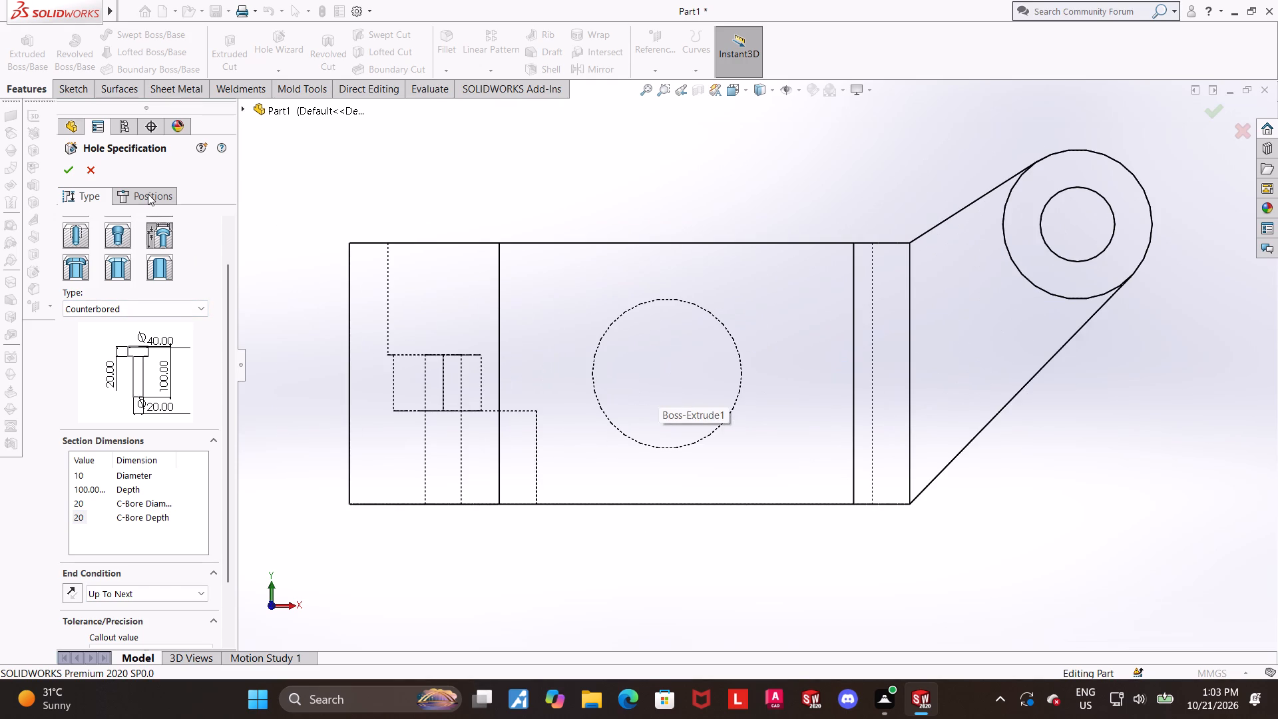
{"action": "left_click", "coordinate": [99, 191]}
{"action": "left_click_drag", "start_coordinate": [230, 300], "coordinate": [230, 216]}
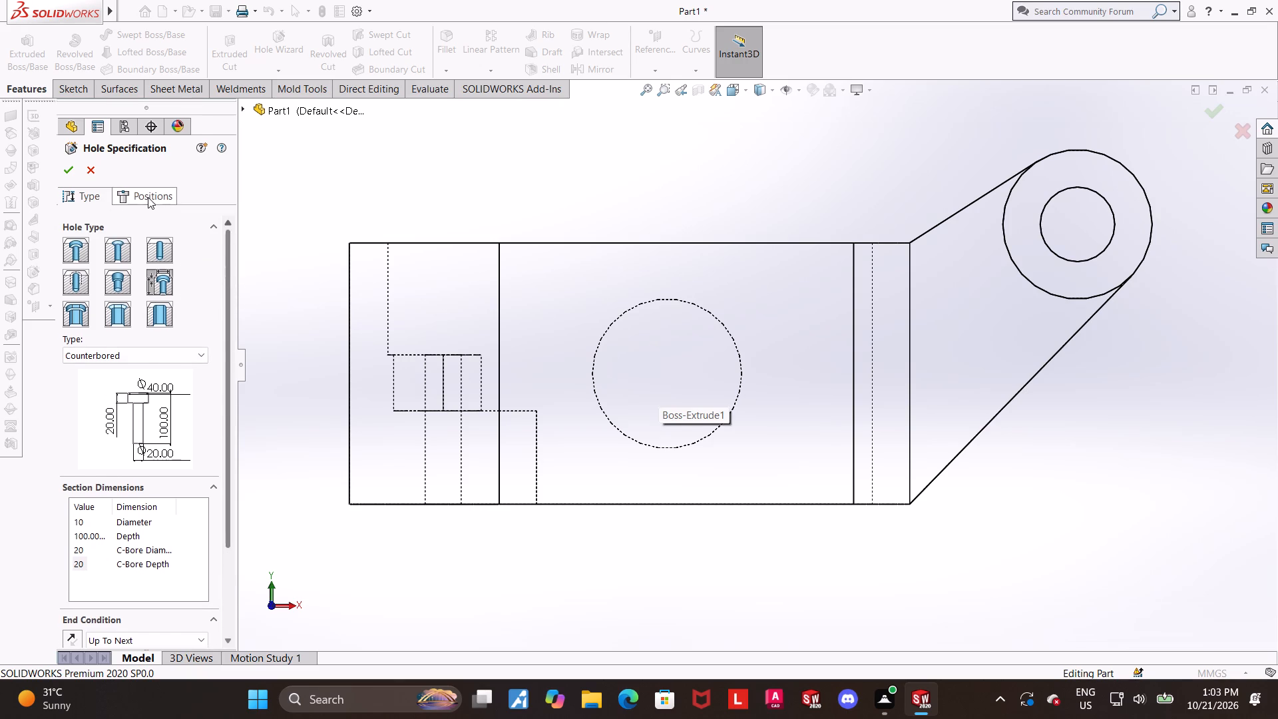
{"action": "left_click", "coordinate": [147, 197]}
{"action": "left_click", "coordinate": [147, 337]}
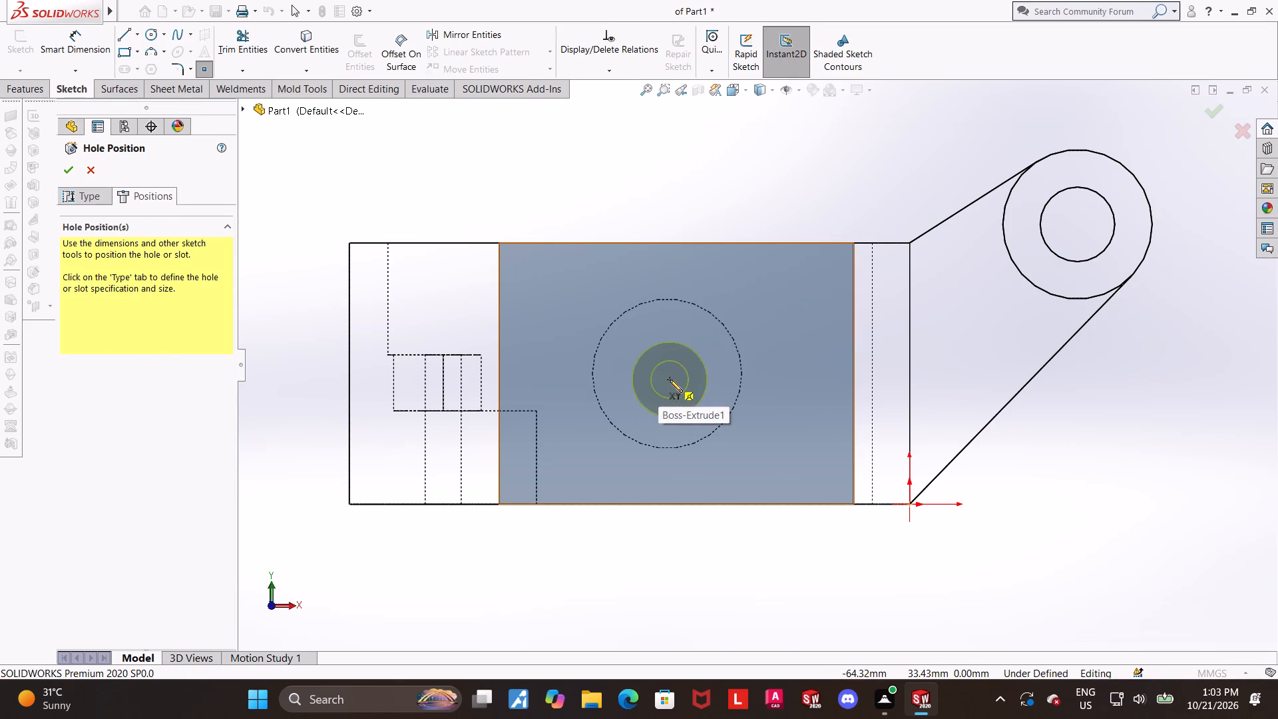
{"action": "middle_click_drag", "start_coordinate": [666, 373], "coordinate": [676, 408]}
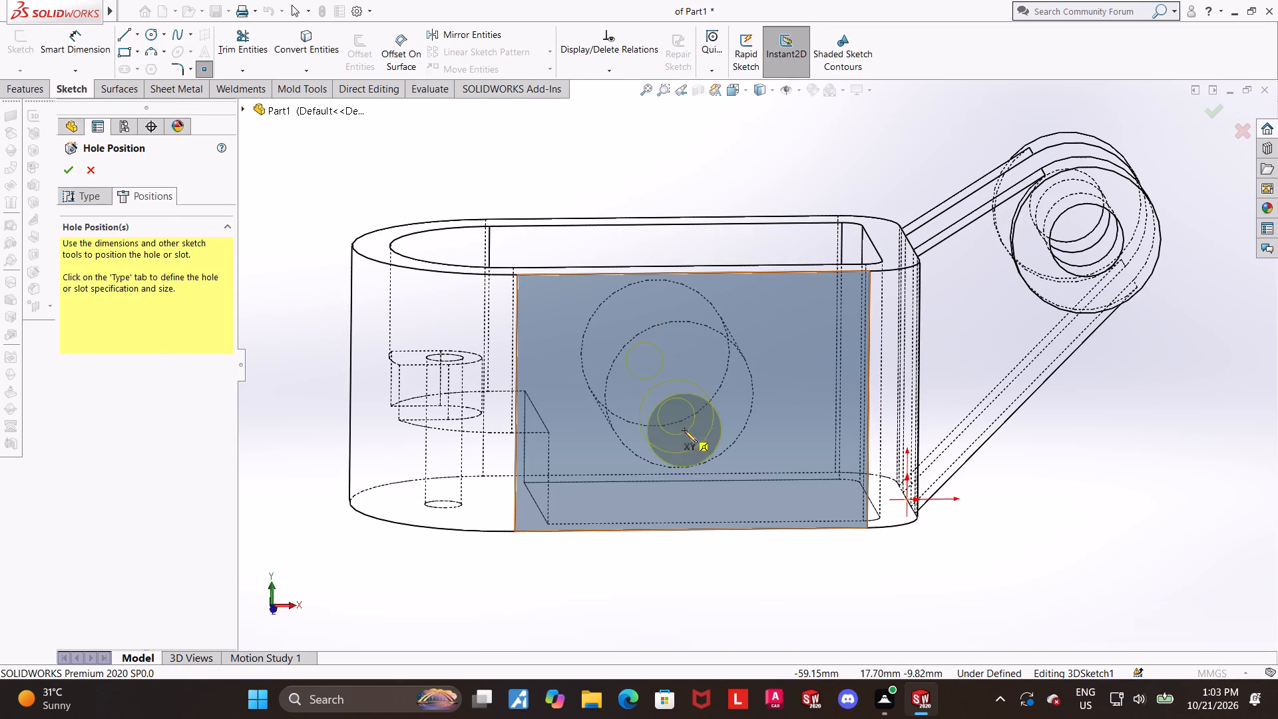
{"action": "left_click", "coordinate": [680, 395]}
{"action": "key", "text": "Escape"}
{"action": "key", "text": "Escape"}
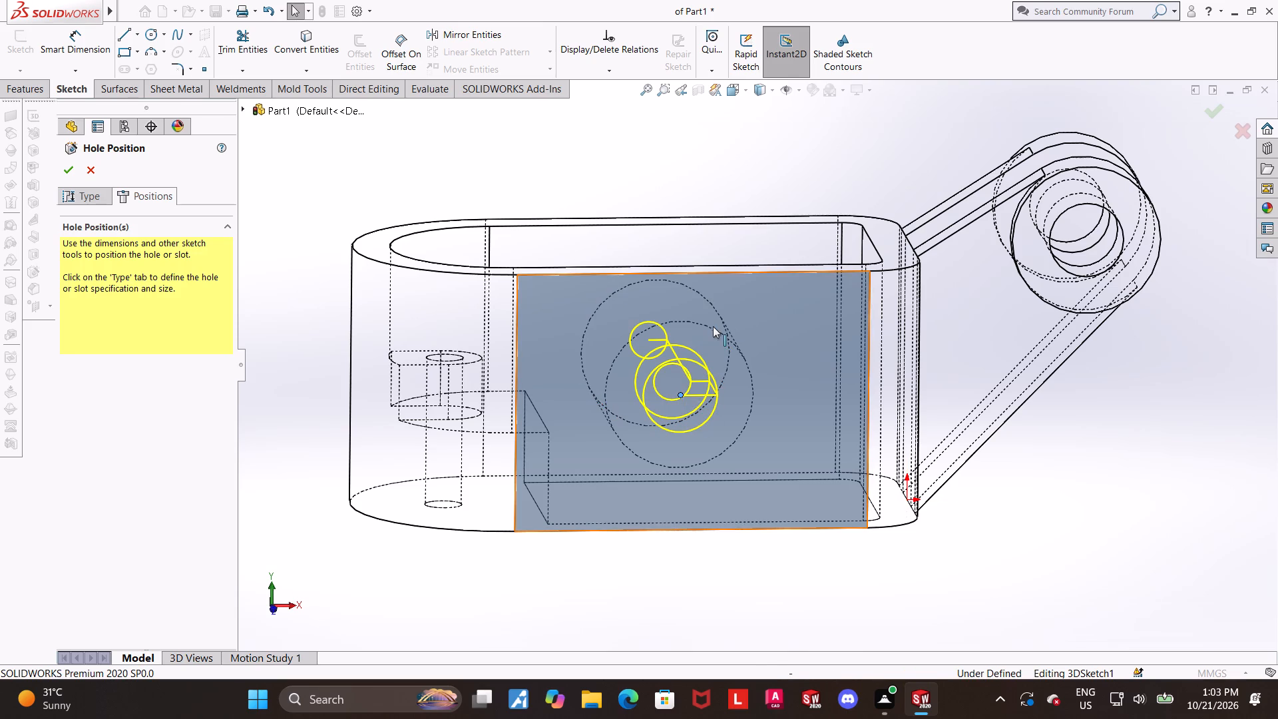
{"action": "left_click", "coordinate": [713, 326]}
{"action": "left_click", "coordinate": [678, 395], "text": "ctrl"}
{"action": "left_click", "coordinate": [74, 403]}
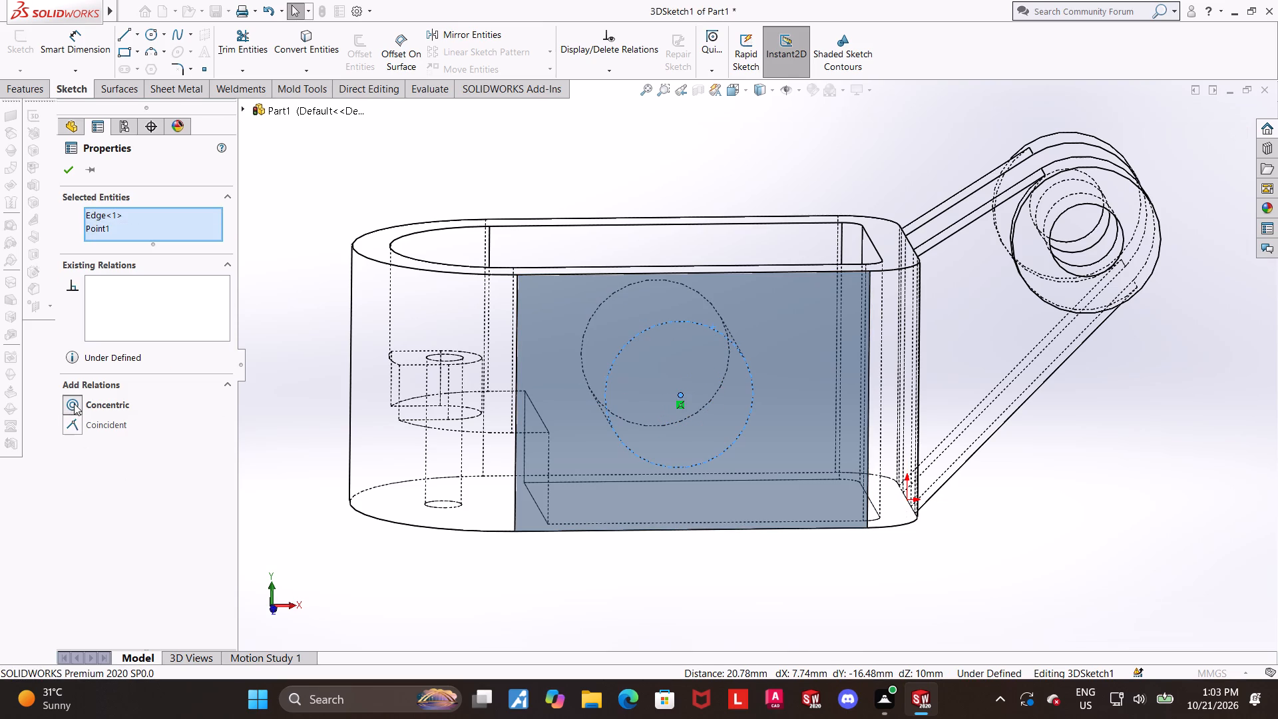
{"action": "left_click", "coordinate": [72, 176]}
Examine the hole's position on the flat side face from an angle, with the part shaded with edges.
{"action": "middle_click_drag", "start_coordinate": [546, 477], "coordinate": [535, 527]}
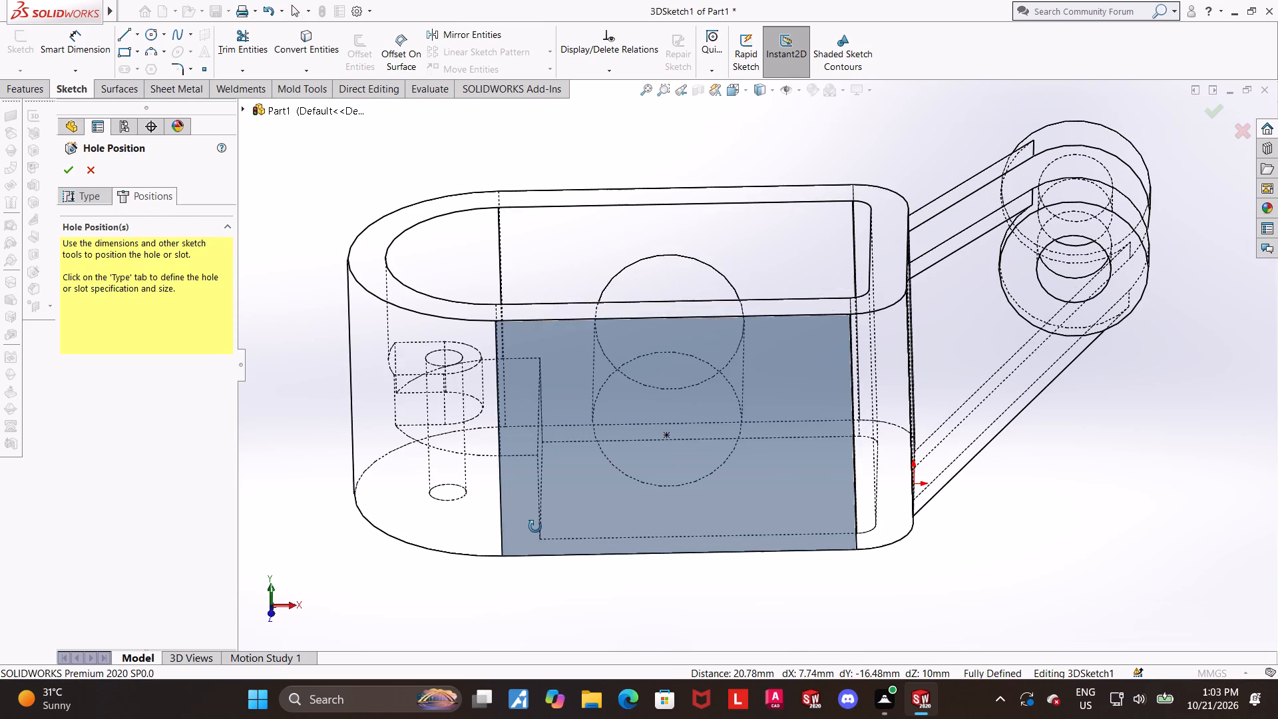
{"action": "middle_click_drag", "start_coordinate": [535, 527], "coordinate": [535, 527]}
{"action": "middle_click_drag", "start_coordinate": [220, 284], "coordinate": [249, 300]}
{"action": "middle_click_drag", "start_coordinate": [393, 391], "coordinate": [420, 420]}
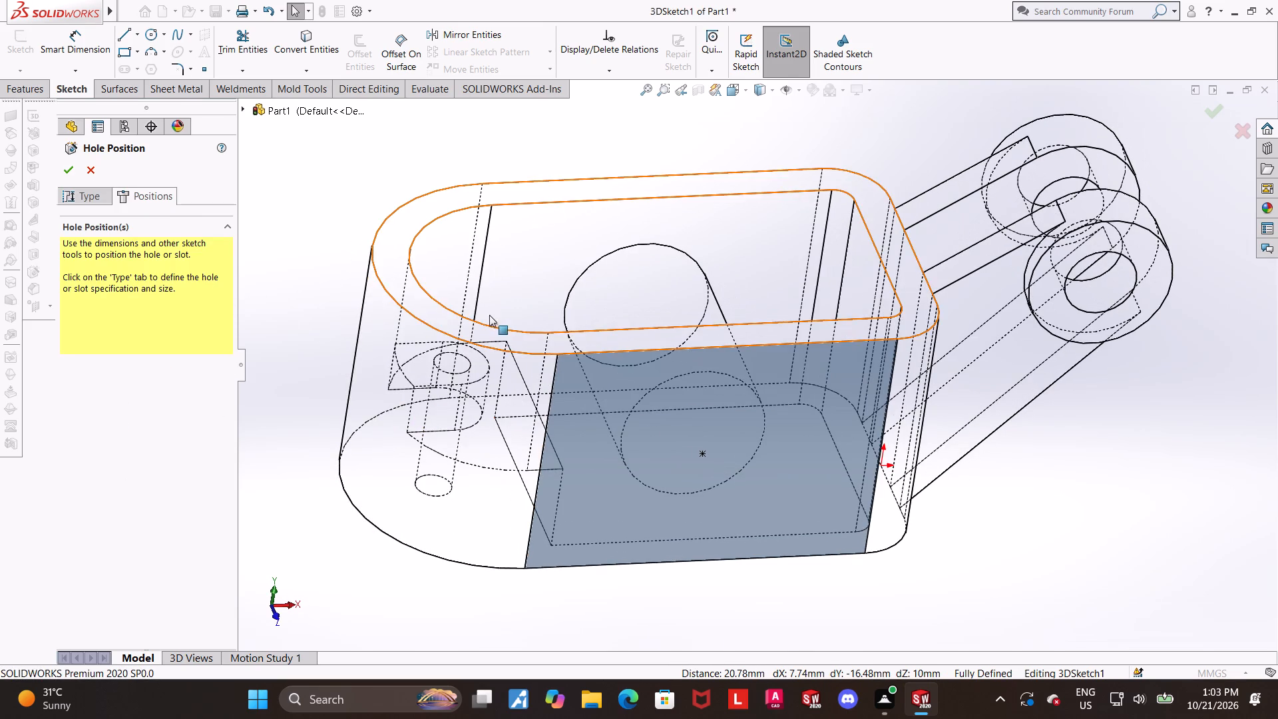
{"action": "left_click", "coordinate": [767, 91]}
{"action": "left_click", "coordinate": [765, 109]}
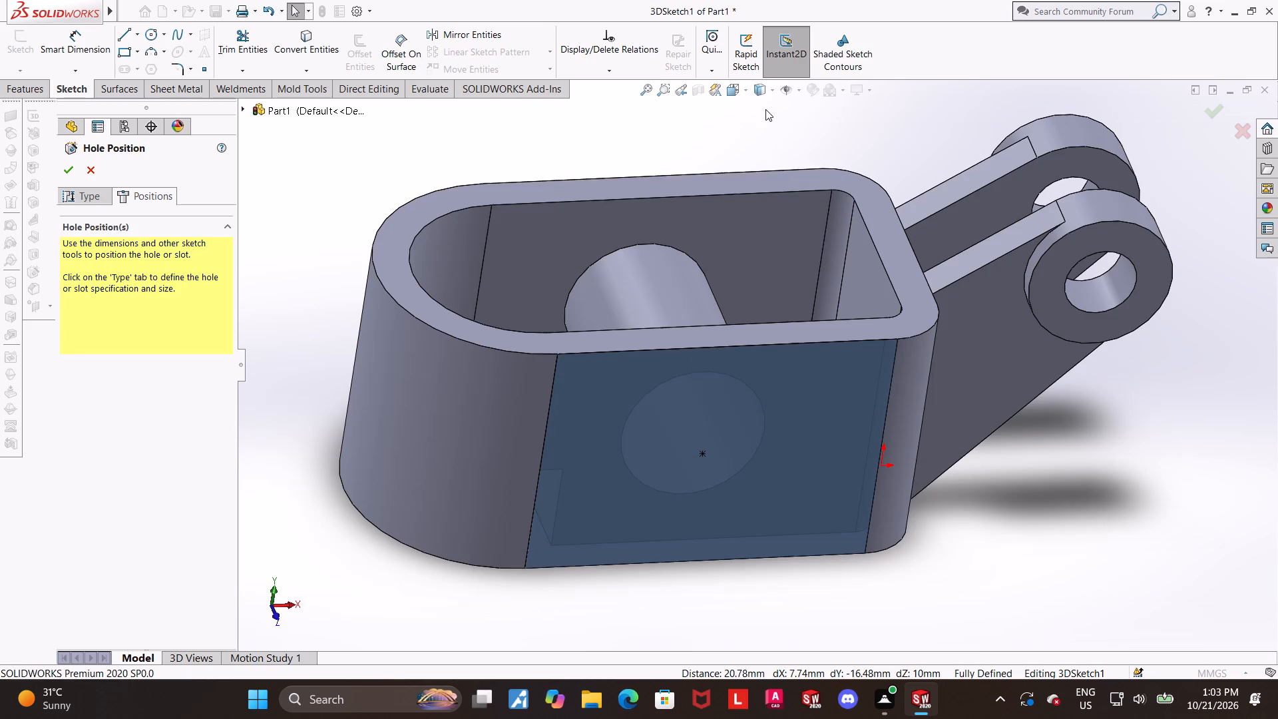
{"action": "left_click", "coordinate": [961, 517]}
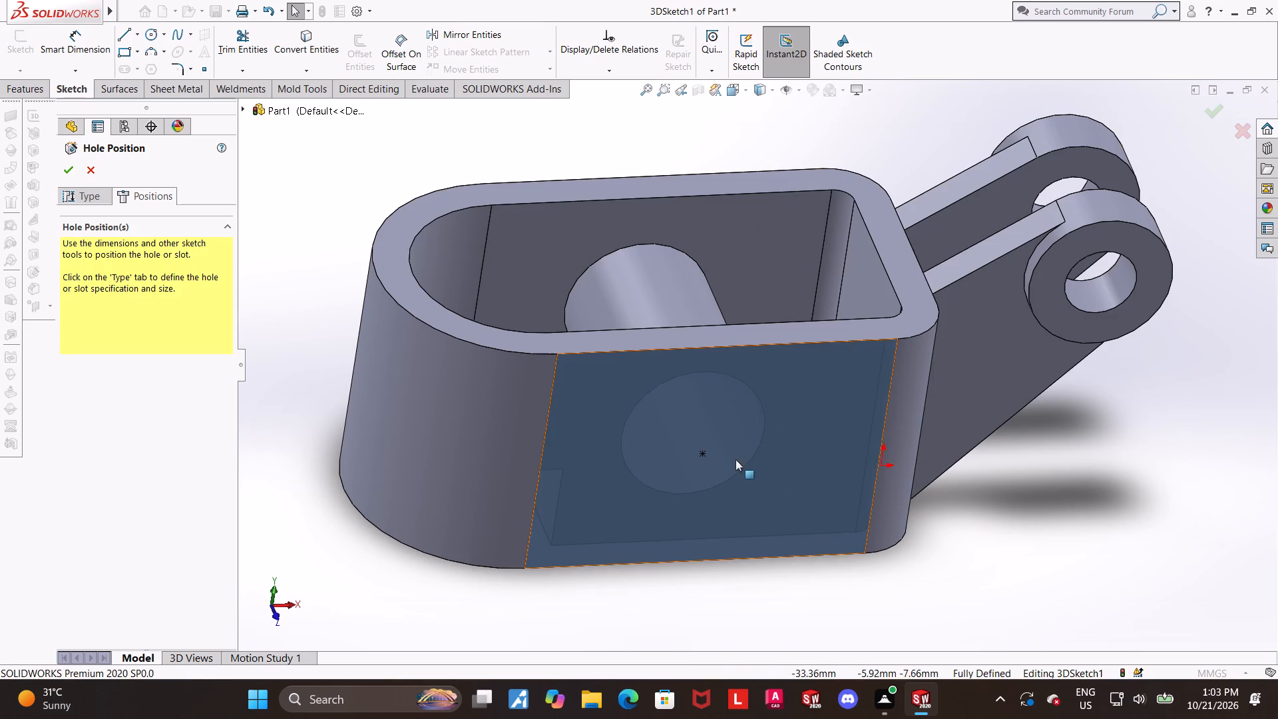
Place the counterbored hole at the existing point in the centre of the cross cylinder's circle.
{"action": "key", "text": "Escape"}
{"action": "key", "text": "Escape"}
{"action": "left_click", "coordinate": [85, 200]}
{"action": "left_click", "coordinate": [136, 194]}
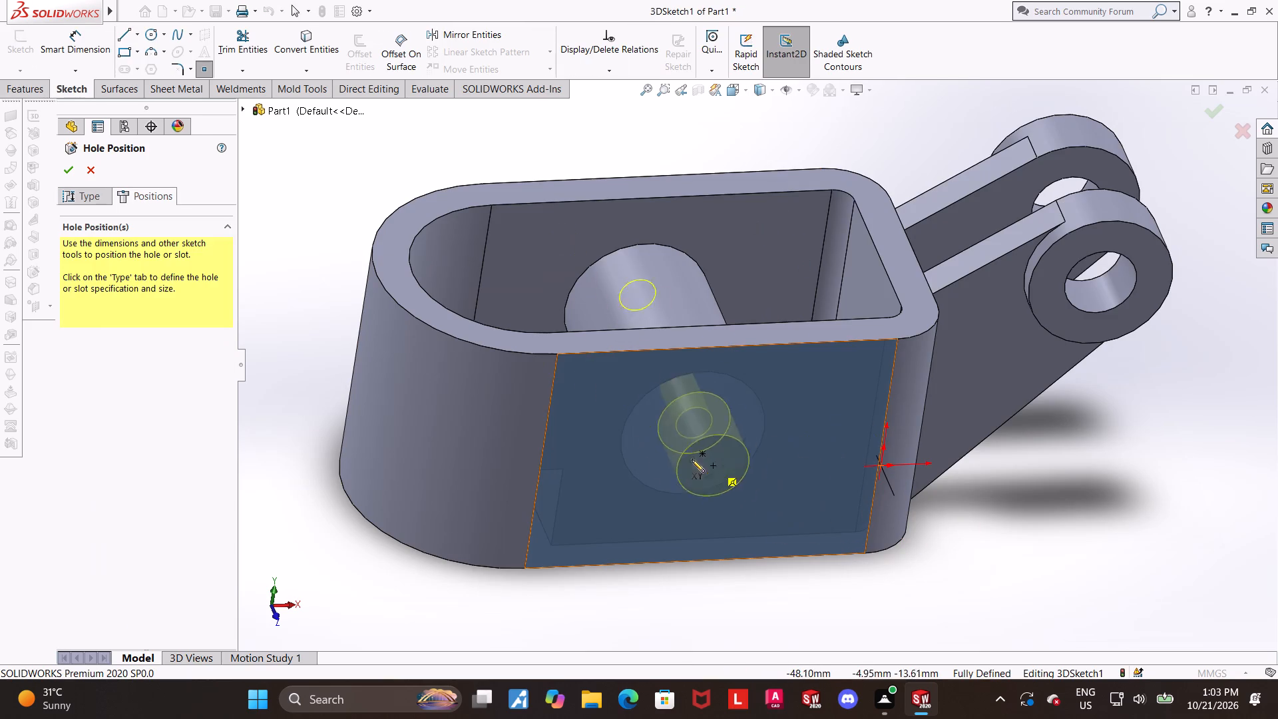
{"action": "left_click", "coordinate": [702, 452]}
{"action": "key", "text": "Escape"}
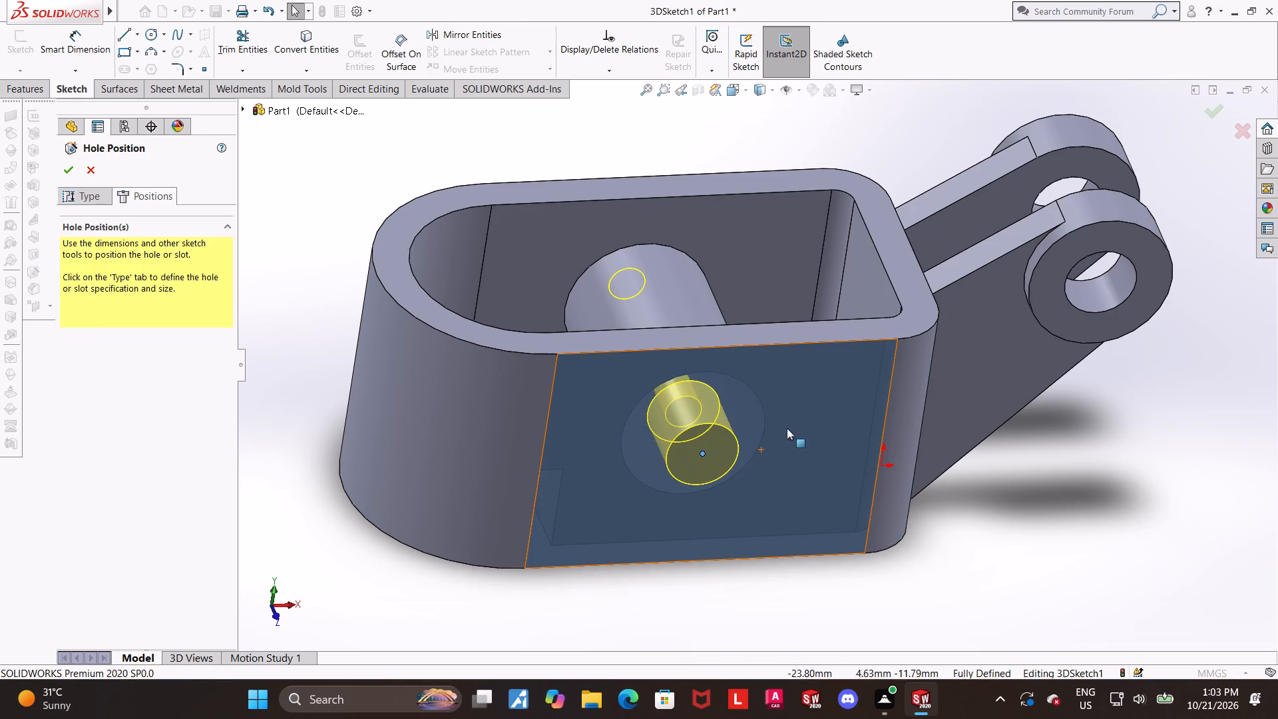
With hidden lines visible, apply a Concentric relation between the hole's point and the cross cylinder's circular edge, and finish the hole.
{"action": "left_click", "coordinate": [770, 86]}
{"action": "left_click", "coordinate": [762, 162]}
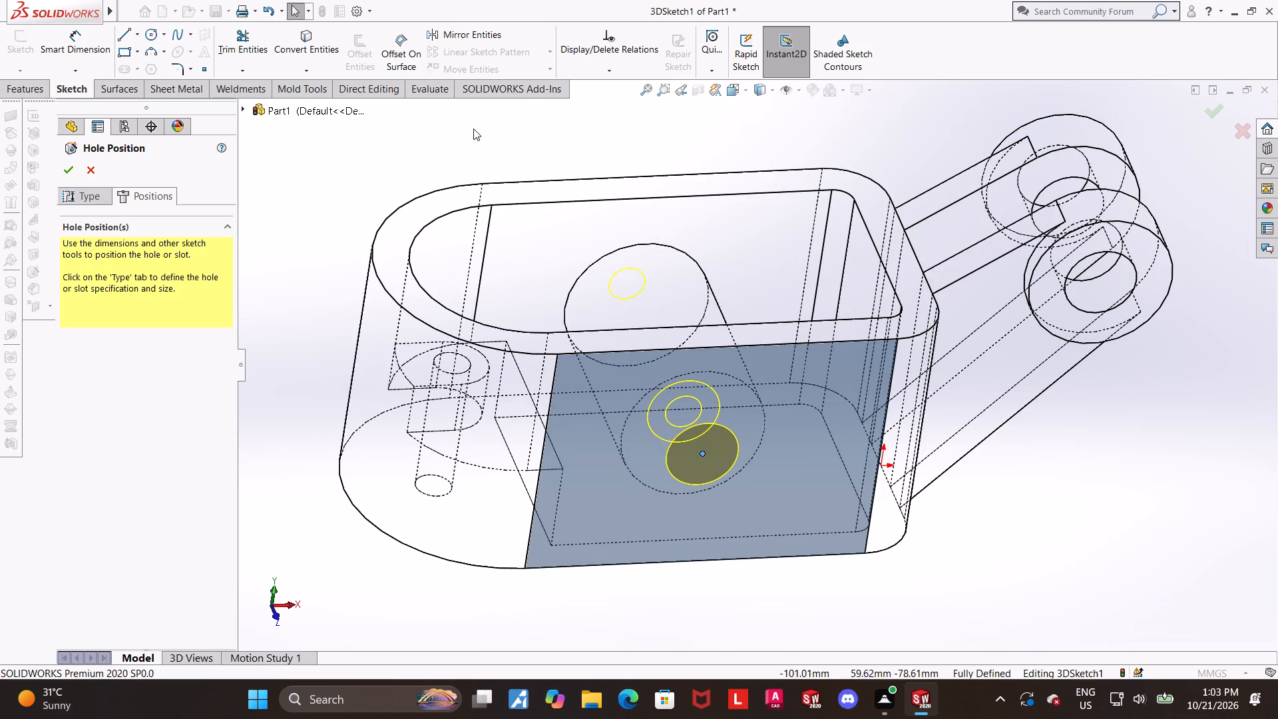
{"action": "left_click", "coordinate": [473, 128]}
{"action": "left_click", "coordinate": [712, 371]}
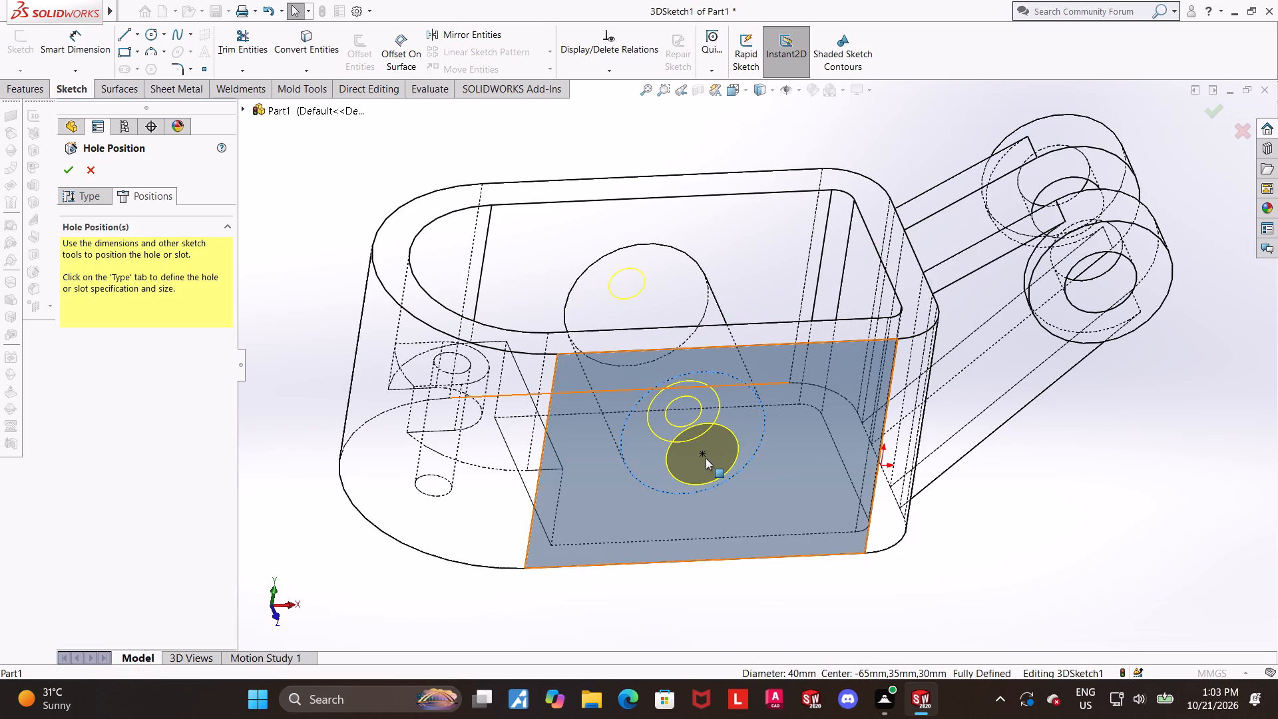
{"action": "left_click", "coordinate": [702, 455], "text": "ctrl"}
{"action": "left_click", "coordinate": [69, 401]}
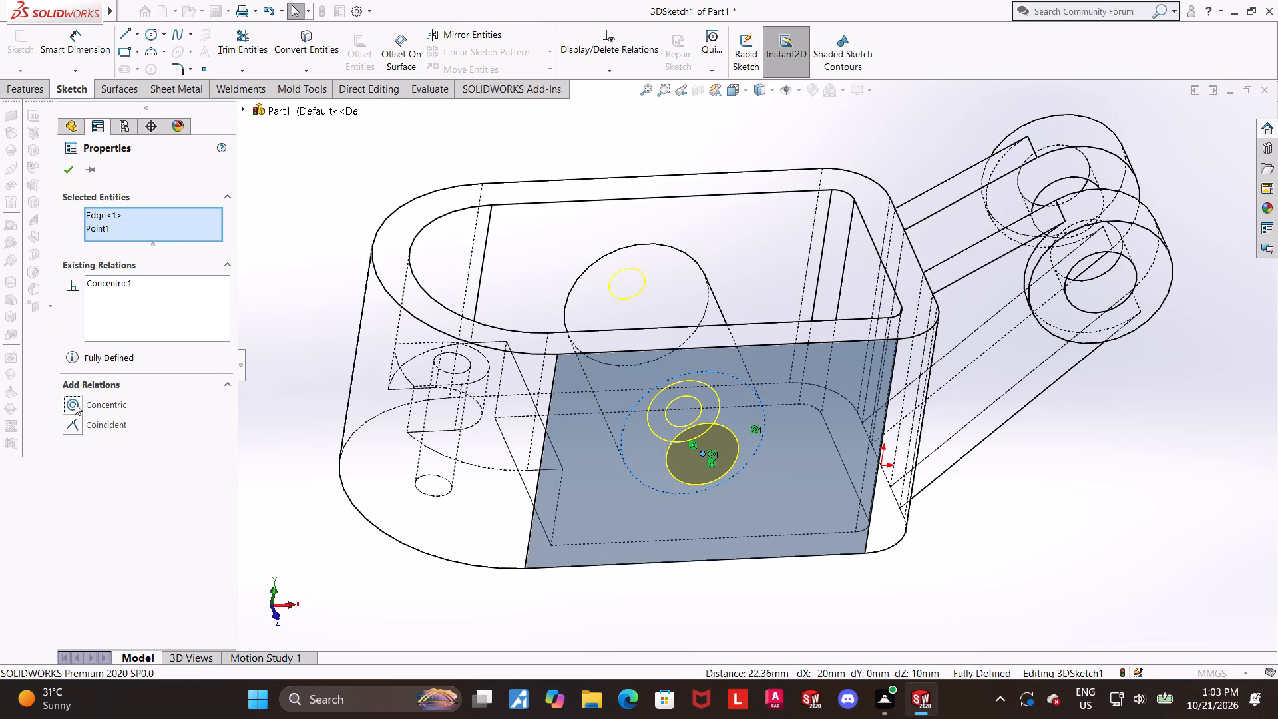
{"action": "left_click", "coordinate": [694, 579]}
{"action": "left_click", "coordinate": [75, 173]}
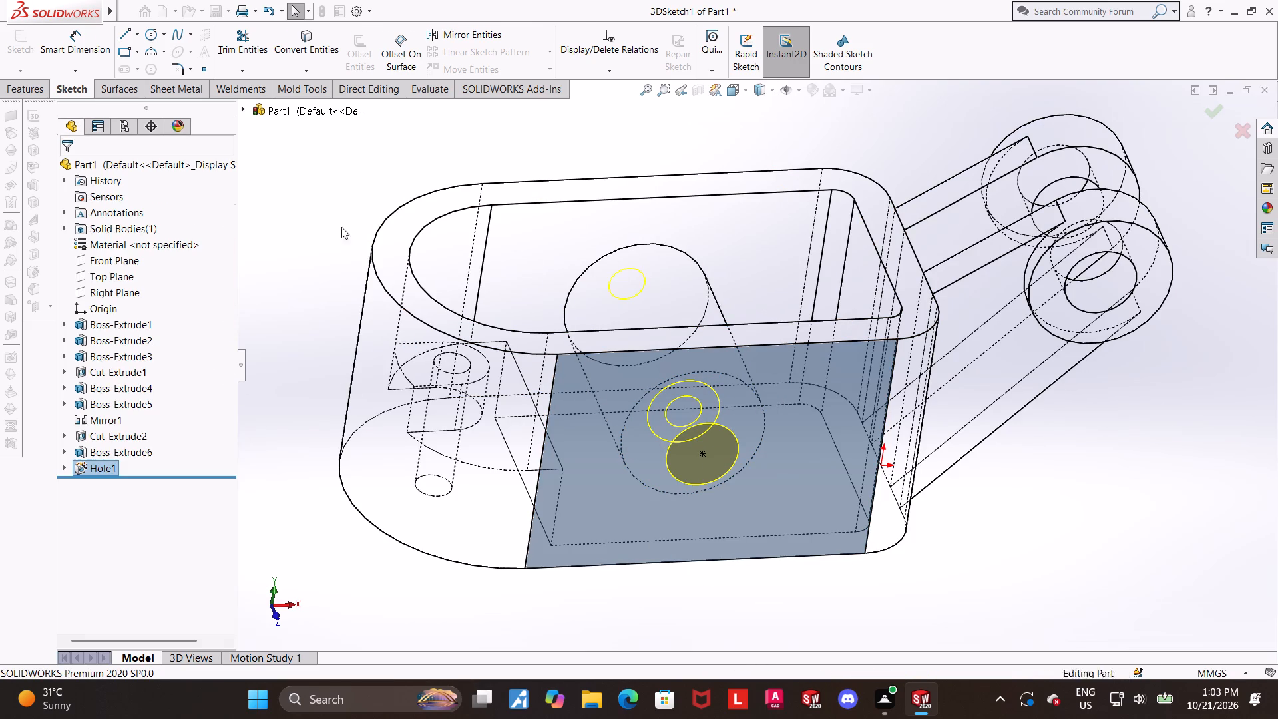
{"action": "left_click", "coordinate": [848, 144]}
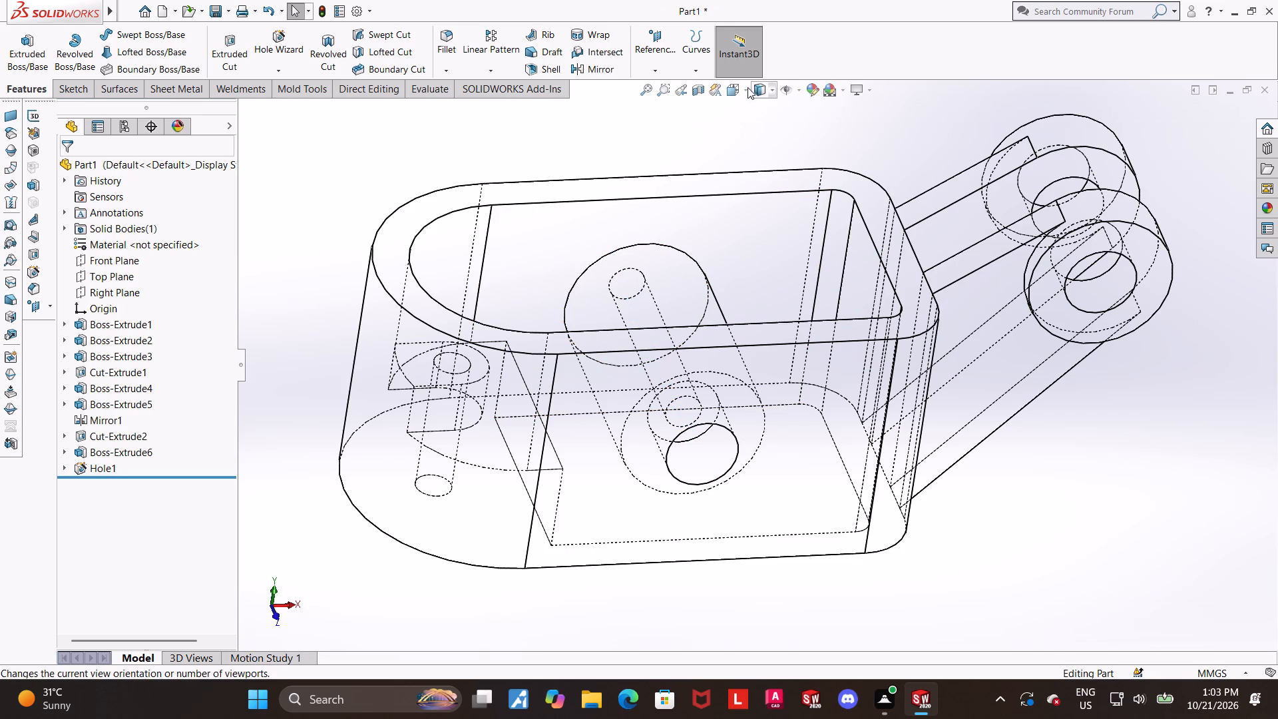
With hidden lines visible, examine the counterbored hole through the cross cylinder from below and from an angle.
{"action": "left_click", "coordinate": [742, 87]}
{"action": "left_click", "coordinate": [634, 300]}
{"action": "scroll", "coordinate": [935, 450], "scroll_direction": "up", "scroll_amount": 1}
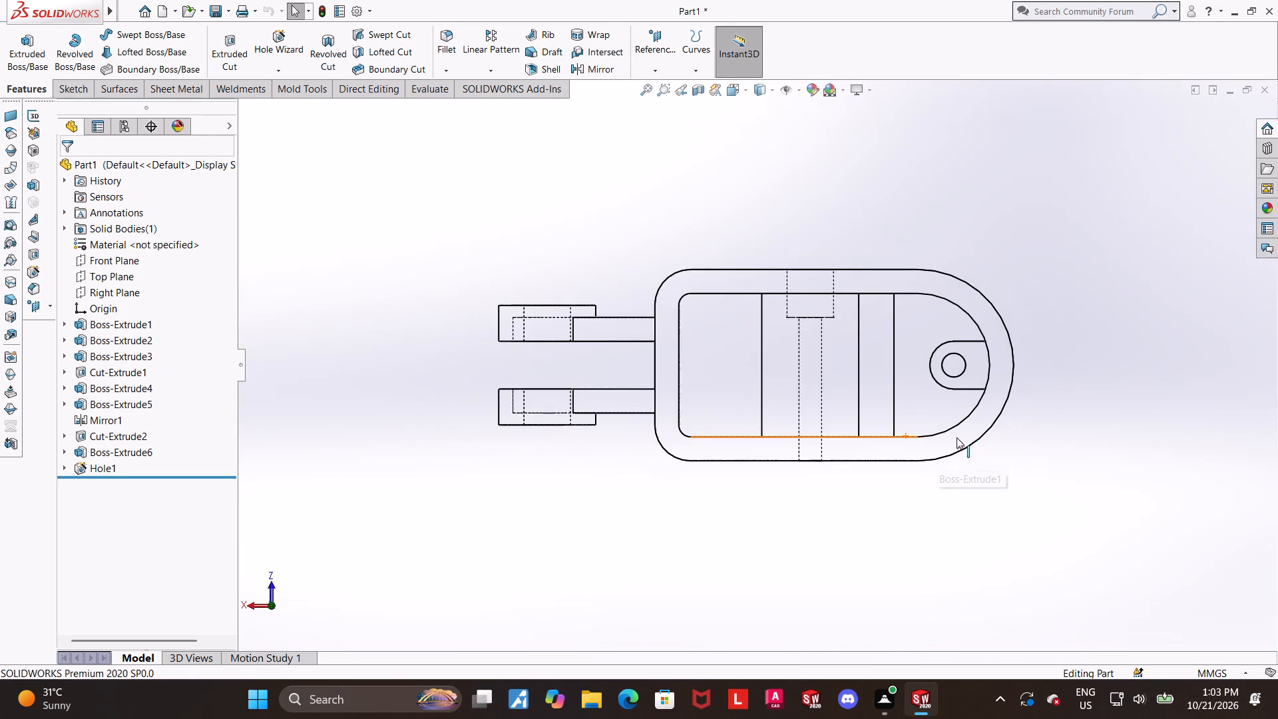
{"action": "scroll", "coordinate": [1108, 416], "scroll_direction": "down", "scroll_amount": 1}
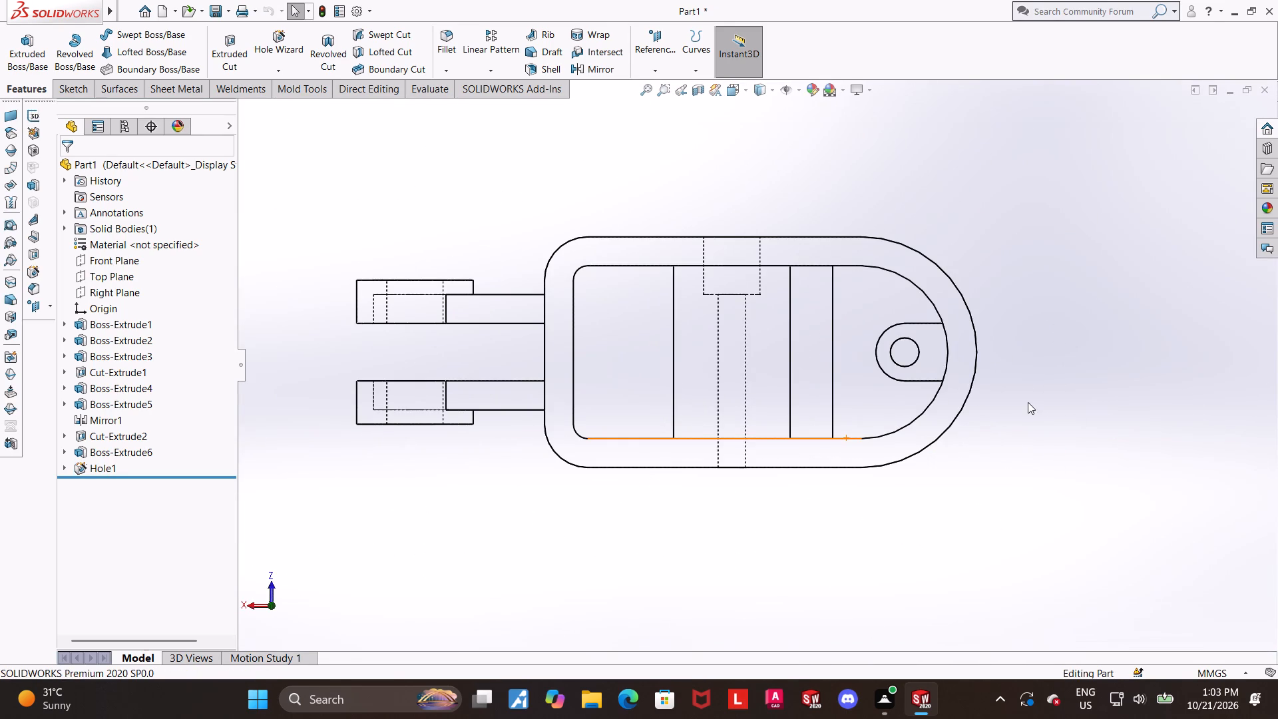
{"action": "scroll", "coordinate": [1022, 415], "scroll_direction": "down", "scroll_amount": 1}
{"action": "scroll", "coordinate": [980, 406], "scroll_direction": "up", "scroll_amount": 2}
{"action": "scroll", "coordinate": [950, 295], "scroll_direction": "down", "scroll_amount": 2}
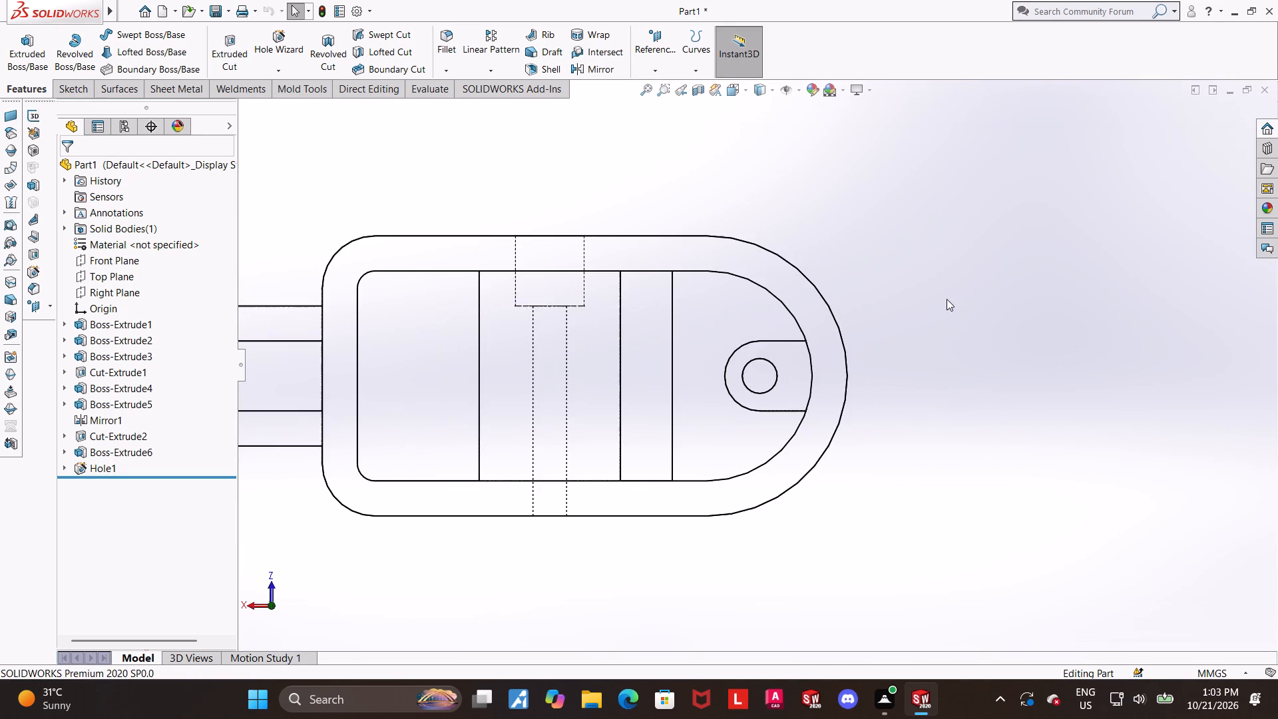
{"action": "middle_click_drag", "start_coordinate": [911, 290], "coordinate": [681, 545]}
{"action": "scroll", "coordinate": [694, 387], "scroll_direction": "up", "scroll_amount": 4}
{"action": "middle_click_drag", "start_coordinate": [684, 347], "coordinate": [604, 474]}
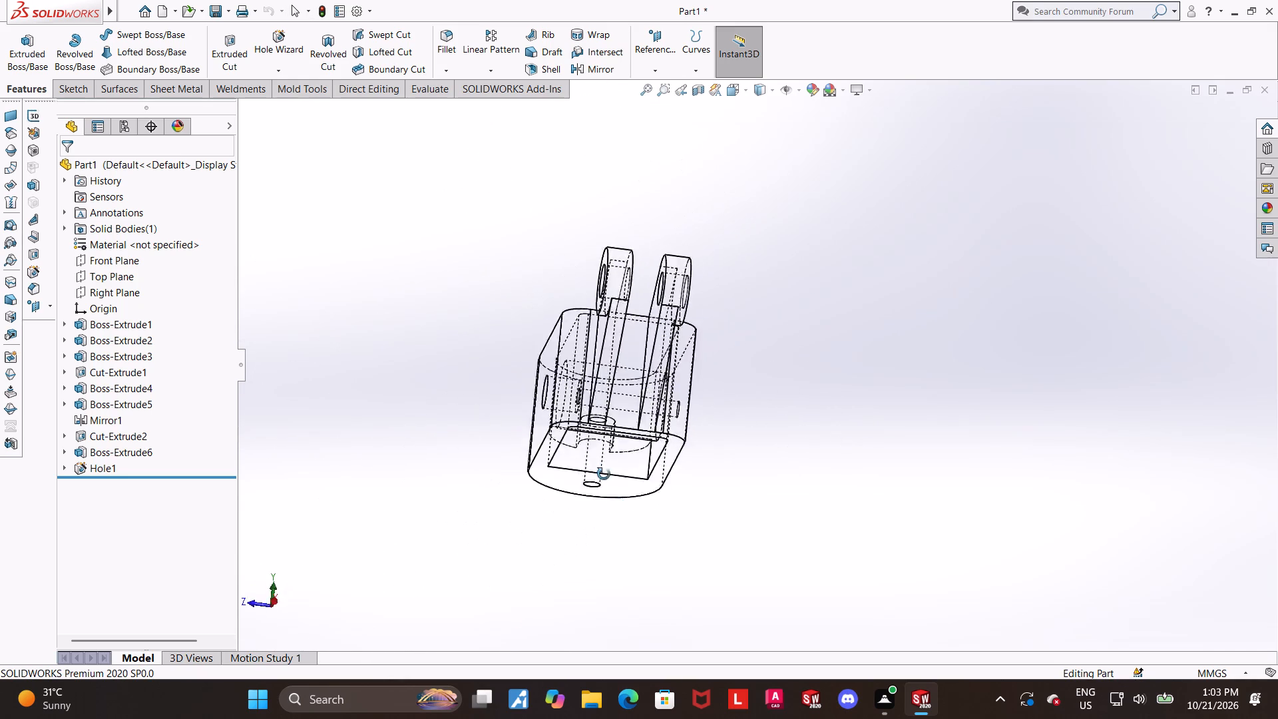
{"action": "middle_click_drag", "start_coordinate": [604, 474], "coordinate": [748, 543]}
{"action": "middle_click_drag", "start_coordinate": [634, 289], "coordinate": [630, 390]}
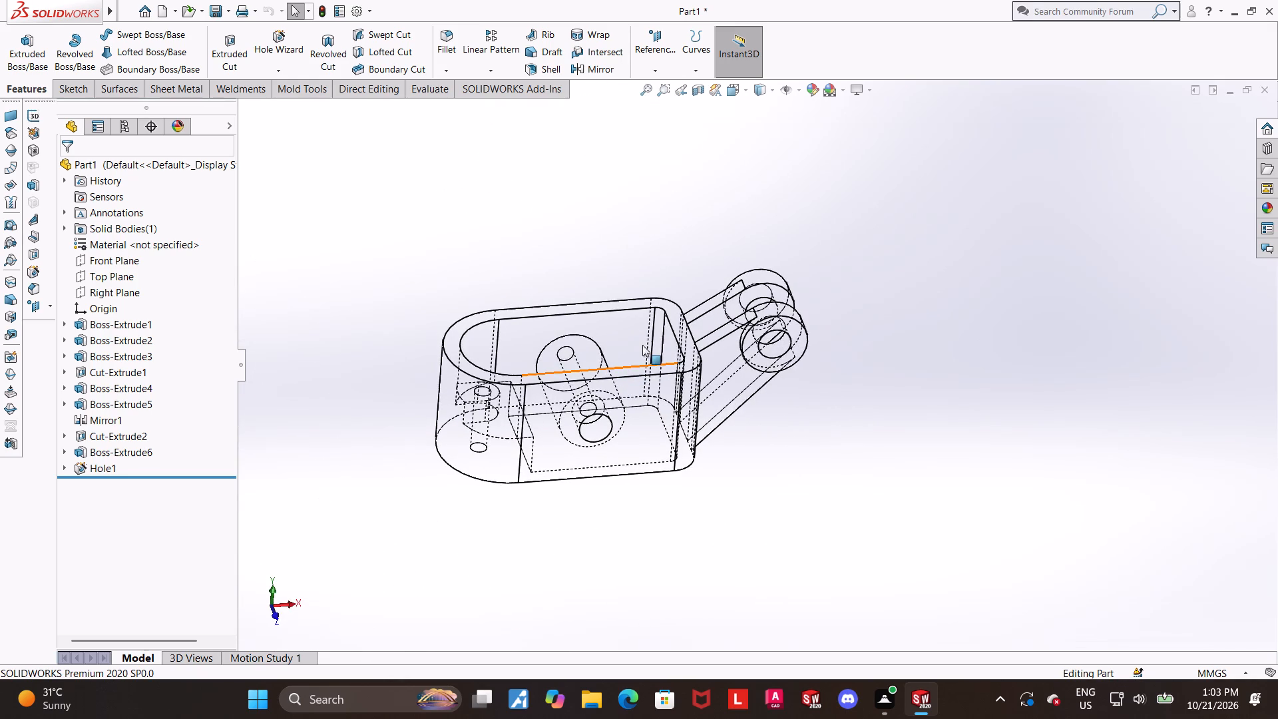
{"action": "scroll", "coordinate": [635, 352], "scroll_direction": "down", "scroll_amount": 1}
{"action": "middle_click_drag", "start_coordinate": [644, 360], "coordinate": [644, 383]}
{"action": "scroll", "coordinate": [636, 374], "scroll_direction": "down", "scroll_amount": 1}
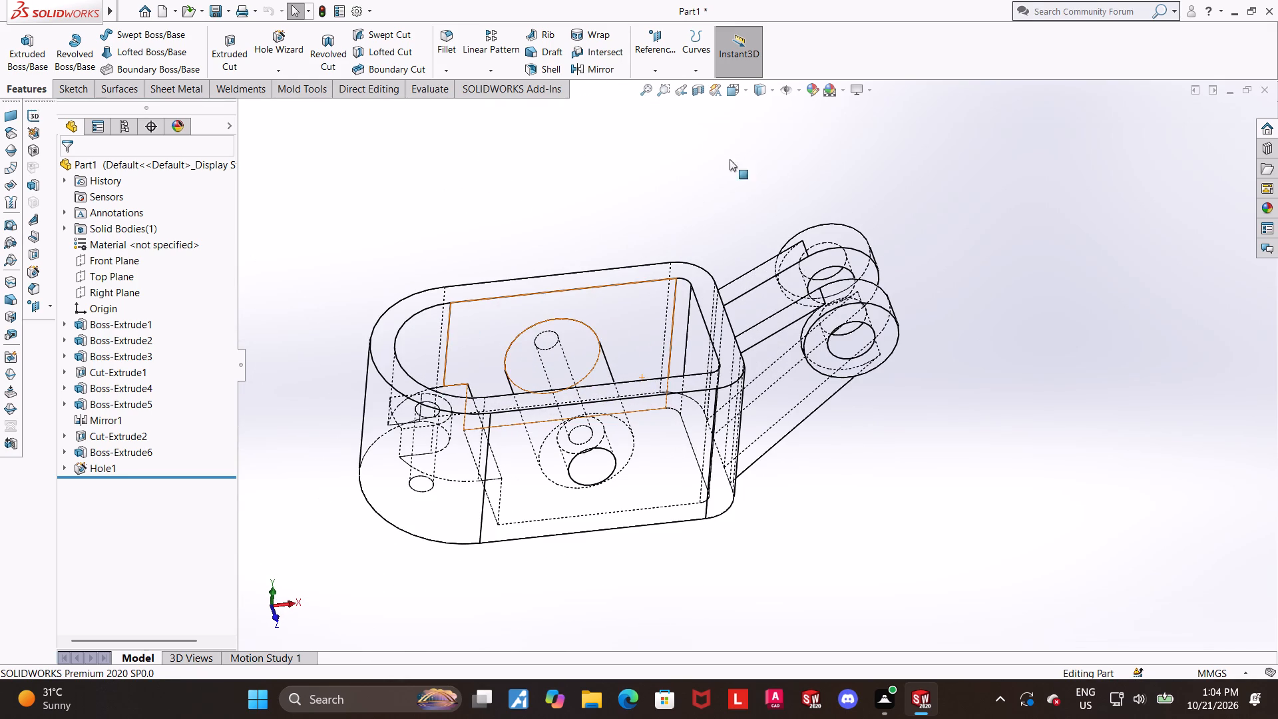
{"action": "left_click", "coordinate": [741, 93]}
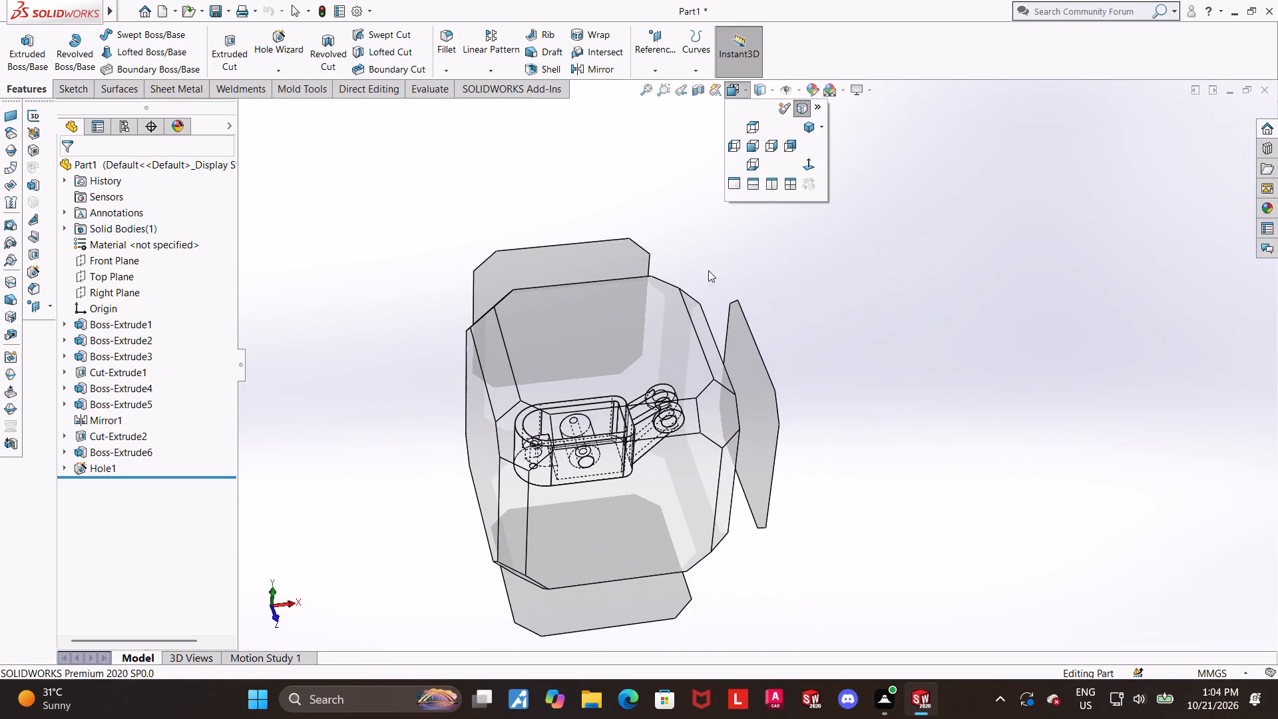
{"action": "left_click", "coordinate": [605, 328]}
{"action": "scroll", "coordinate": [938, 386], "scroll_direction": "up", "scroll_amount": 2}
{"action": "scroll", "coordinate": [952, 359], "scroll_direction": "down", "scroll_amount": 2}
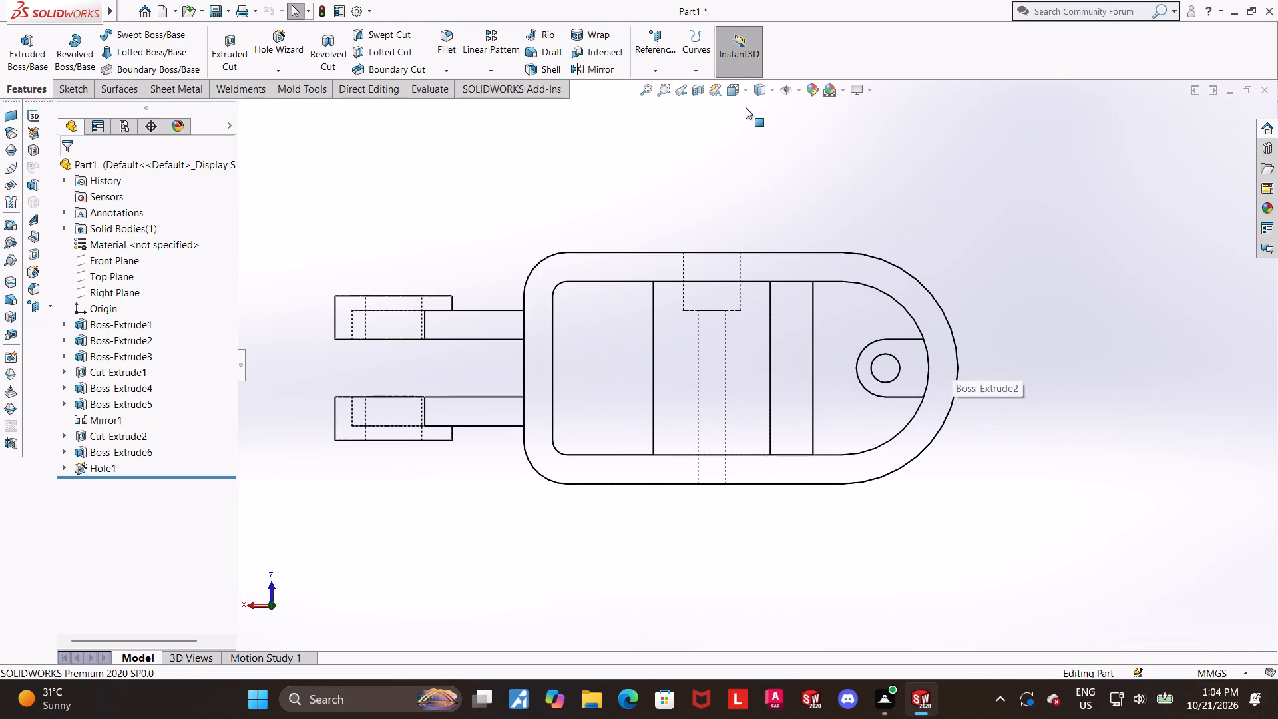
Display the part shaded with edges and examine the ring, cross cylinder, hole and arms from several angles.
{"action": "left_click", "coordinate": [755, 92]}
{"action": "left_click", "coordinate": [761, 106]}
{"action": "scroll", "coordinate": [901, 317], "scroll_direction": "up", "scroll_amount": 2}
{"action": "middle_click_drag", "start_coordinate": [869, 303], "coordinate": [708, 295]}
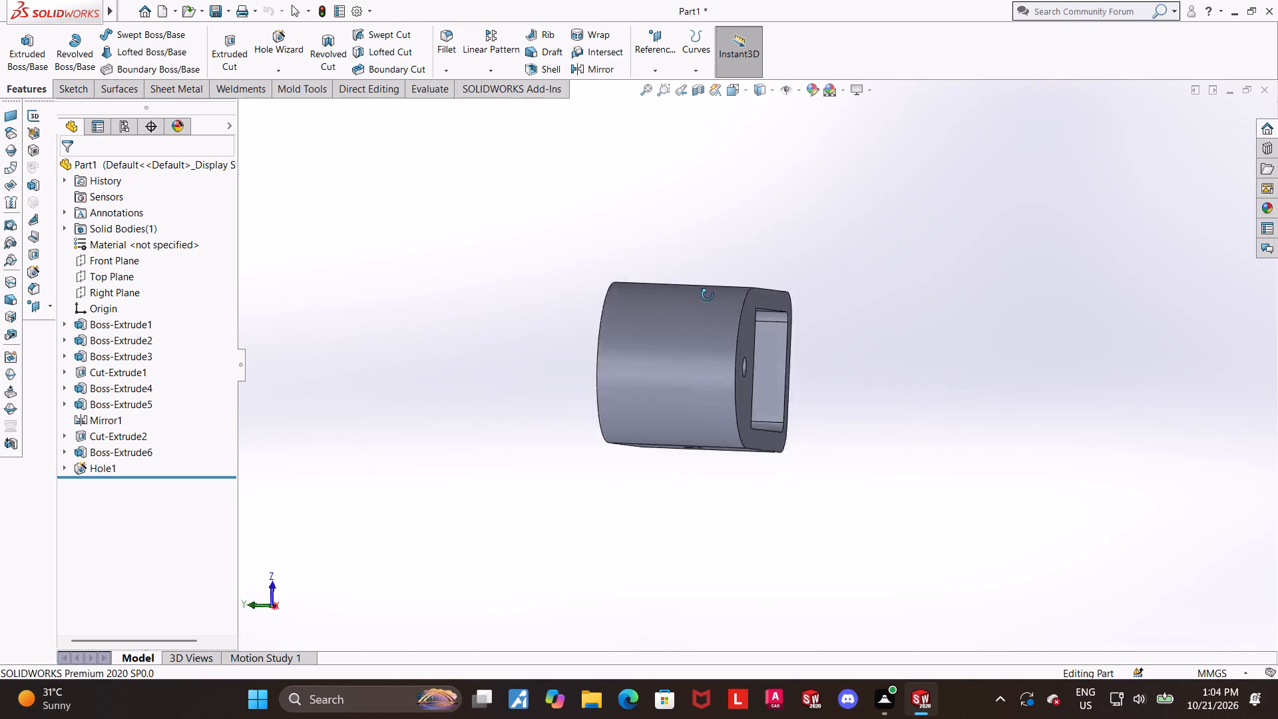
{"action": "middle_click_drag", "start_coordinate": [708, 295], "coordinate": [584, 514]}
{"action": "middle_click_drag", "start_coordinate": [606, 293], "coordinate": [617, 414]}
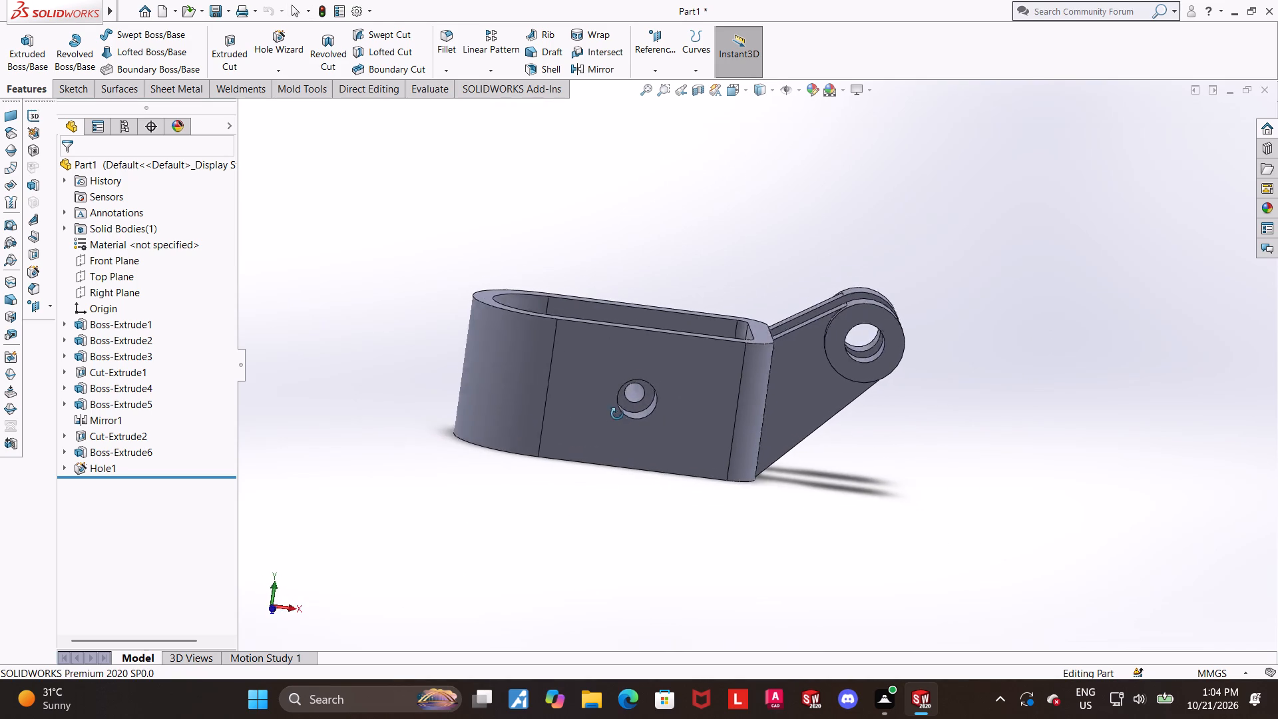
{"action": "middle_click_drag", "start_coordinate": [617, 414], "coordinate": [639, 457]}
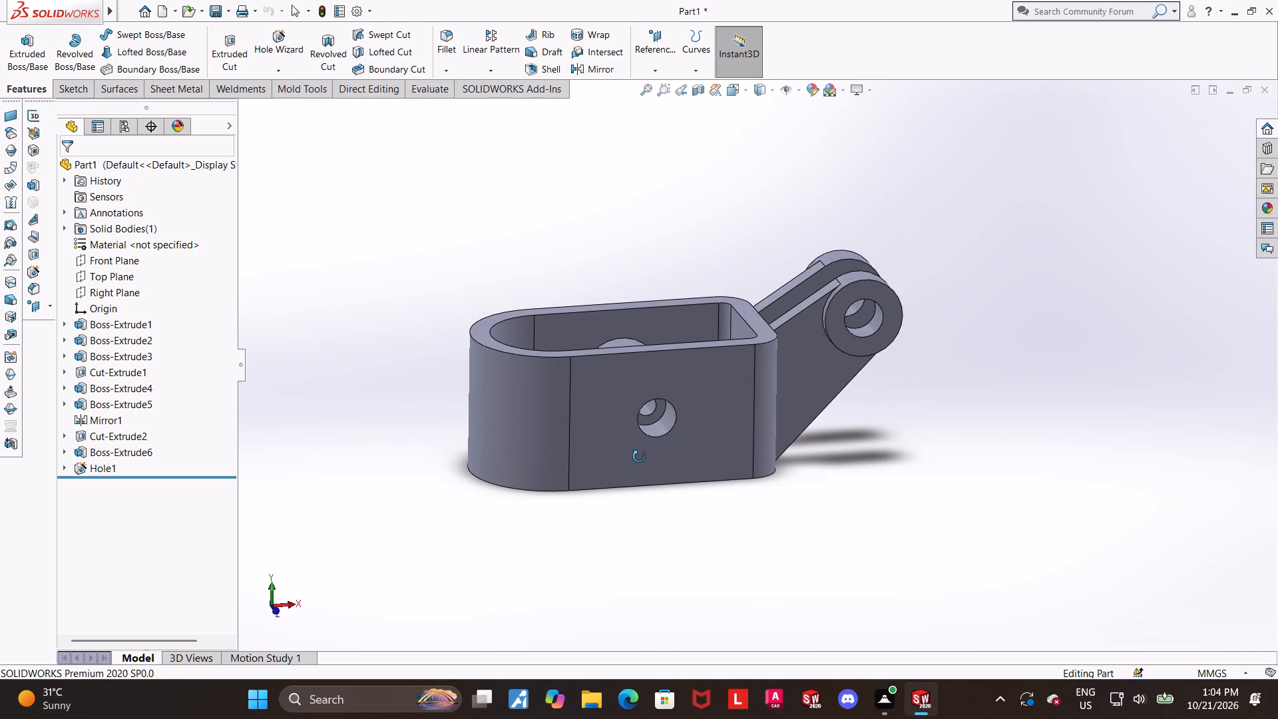
{"action": "middle_click_drag", "start_coordinate": [639, 457], "coordinate": [665, 467]}
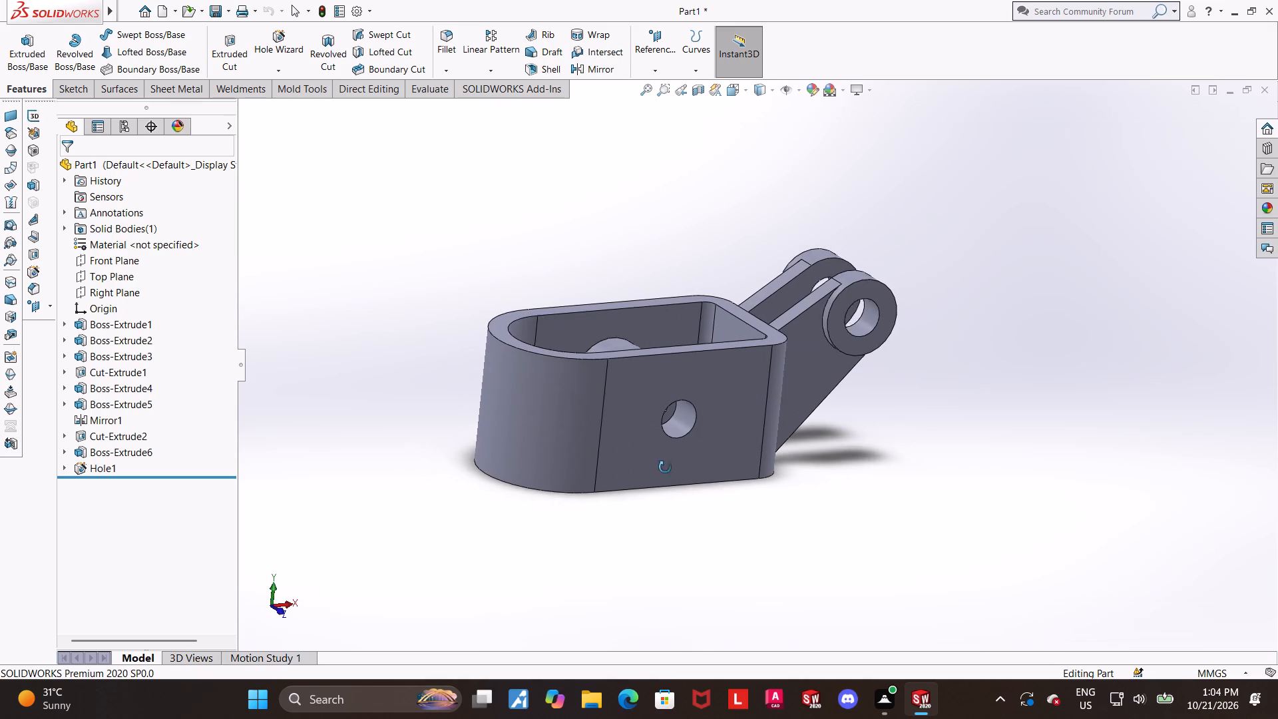
{"action": "middle_click_drag", "start_coordinate": [665, 467], "coordinate": [697, 527]}
{"action": "scroll", "coordinate": [873, 343], "scroll_direction": "down", "scroll_amount": 2}
{"action": "middle_click_drag", "start_coordinate": [855, 365], "coordinate": [789, 371]}
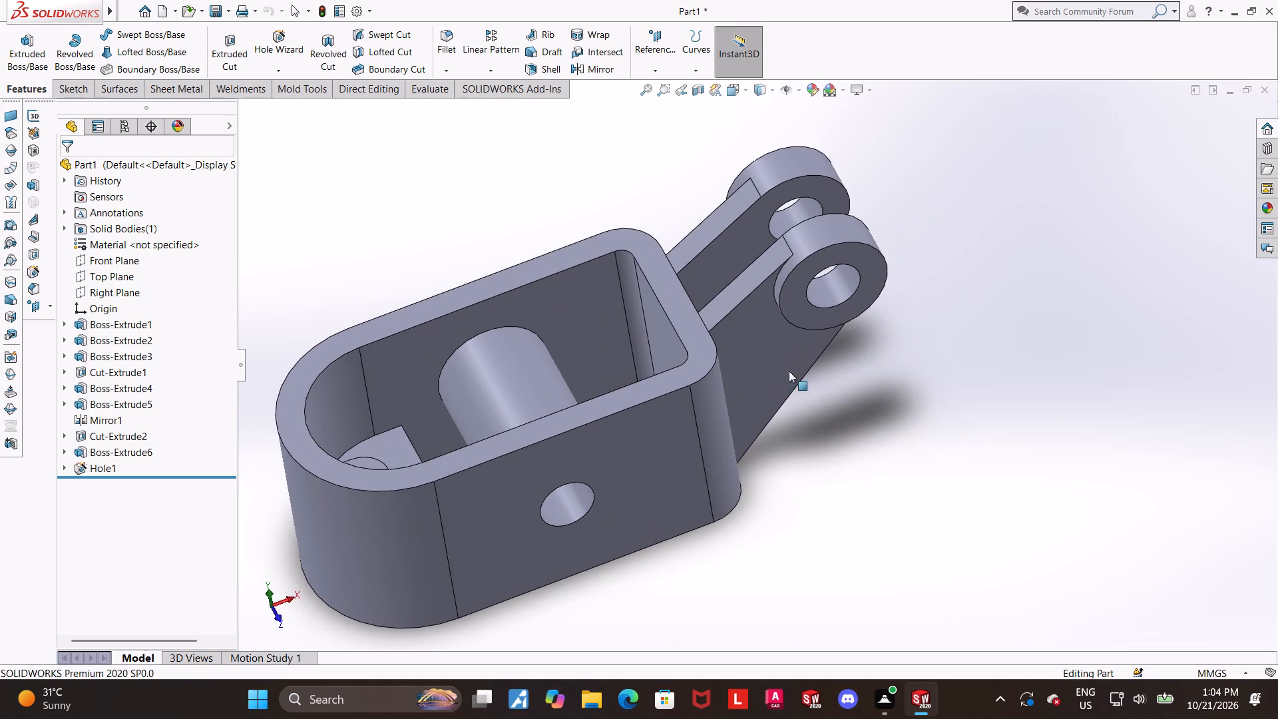
{"action": "middle_click_drag", "start_coordinate": [789, 371], "coordinate": [799, 392]}
{"action": "scroll", "coordinate": [771, 370], "scroll_direction": "up", "scroll_amount": 2}
{"action": "scroll", "coordinate": [718, 369], "scroll_direction": "up", "scroll_amount": 1}
{"action": "middle_click_drag", "start_coordinate": [710, 370], "coordinate": [736, 318]}
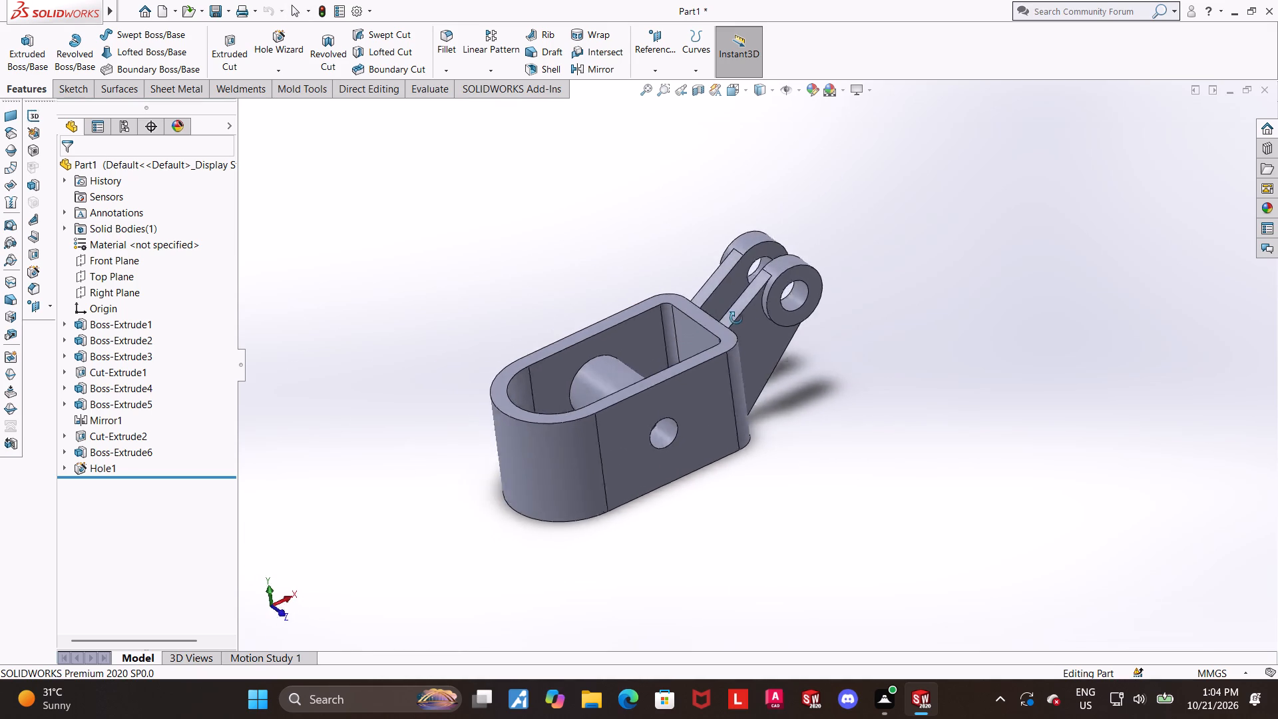
{"action": "middle_click_drag", "start_coordinate": [736, 318], "coordinate": [739, 321]}
{"action": "left_click", "coordinate": [726, 94]}
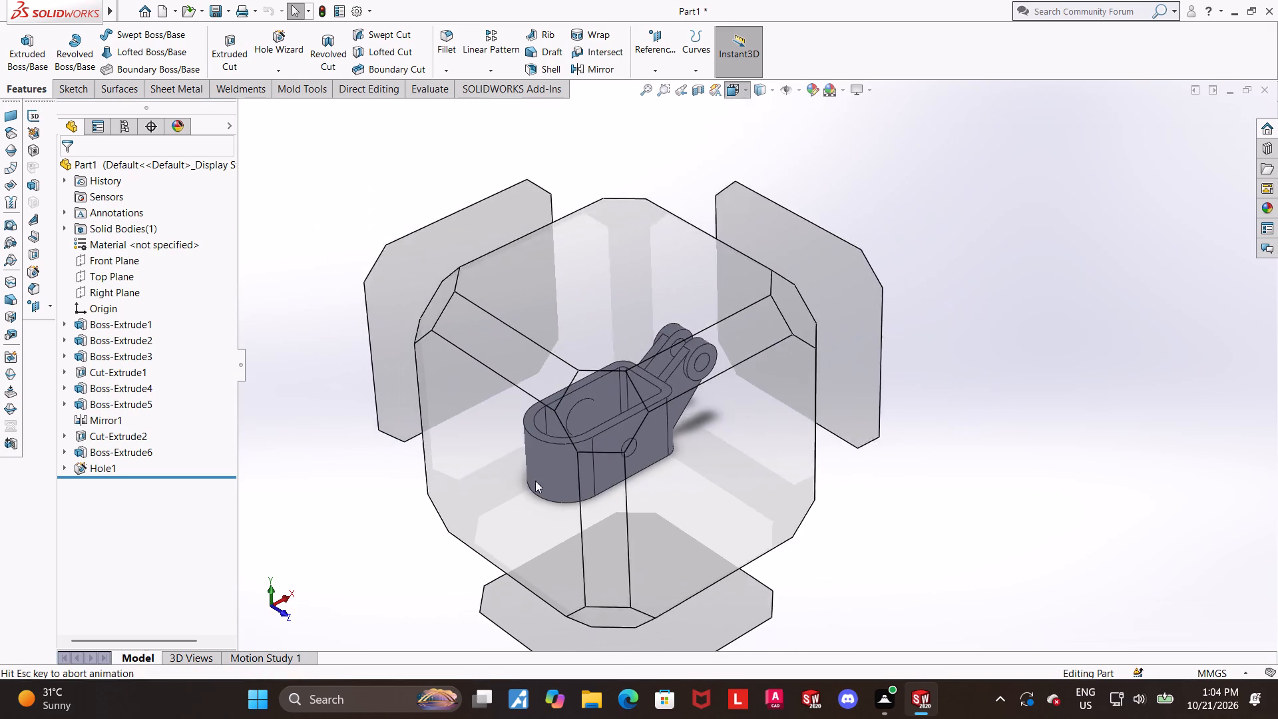
{"action": "left_click", "coordinate": [568, 426]}
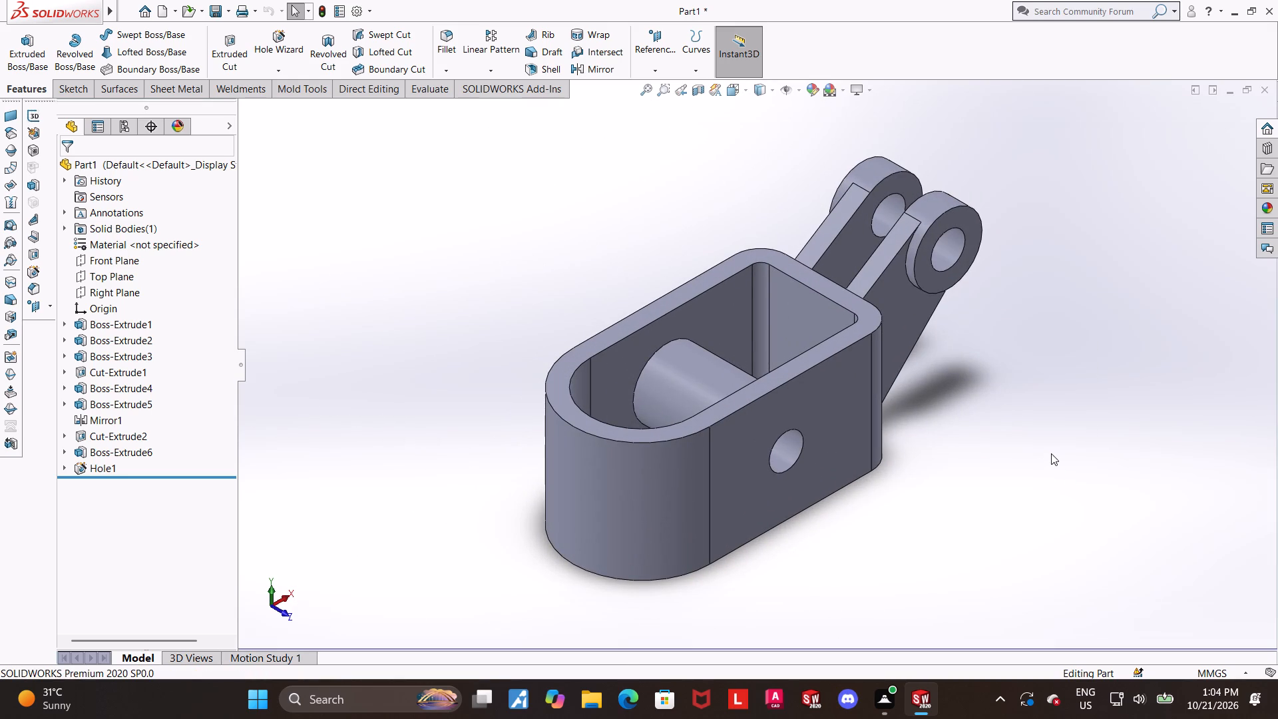
{"action": "scroll", "coordinate": [1028, 346], "scroll_direction": "down", "scroll_amount": 1}
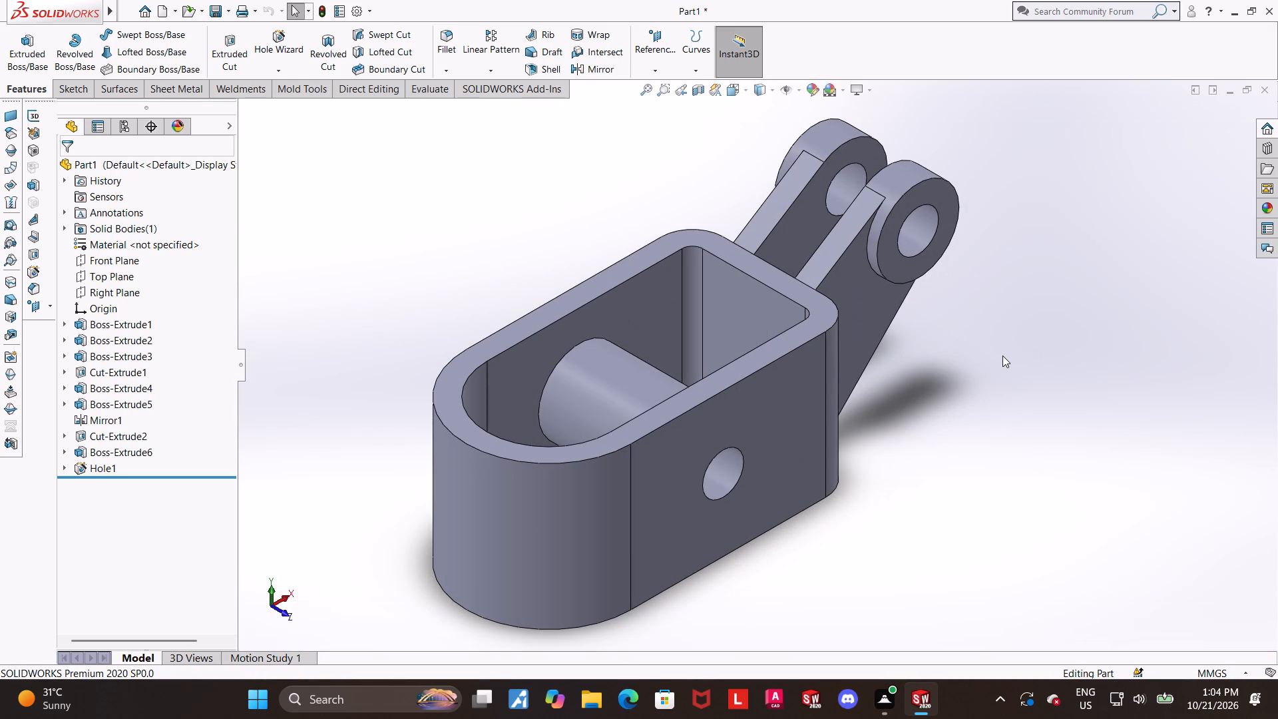
{"action": "middle_click_drag", "start_coordinate": [891, 332], "coordinate": [888, 332]}
{"action": "middle_click_drag", "start_coordinate": [888, 332], "coordinate": [867, 501]}
{"action": "middle_click_drag", "start_coordinate": [840, 473], "coordinate": [830, 547]}
{"action": "scroll", "coordinate": [820, 475], "scroll_direction": "up", "scroll_amount": 1}
Start a sketch on the Top Plane and draw a vertical line about 80 mm long from the origin, extending beyond the ring's flat side.
{"action": "left_click", "coordinate": [120, 282]}
{"action": "left_click", "coordinate": [127, 262]}
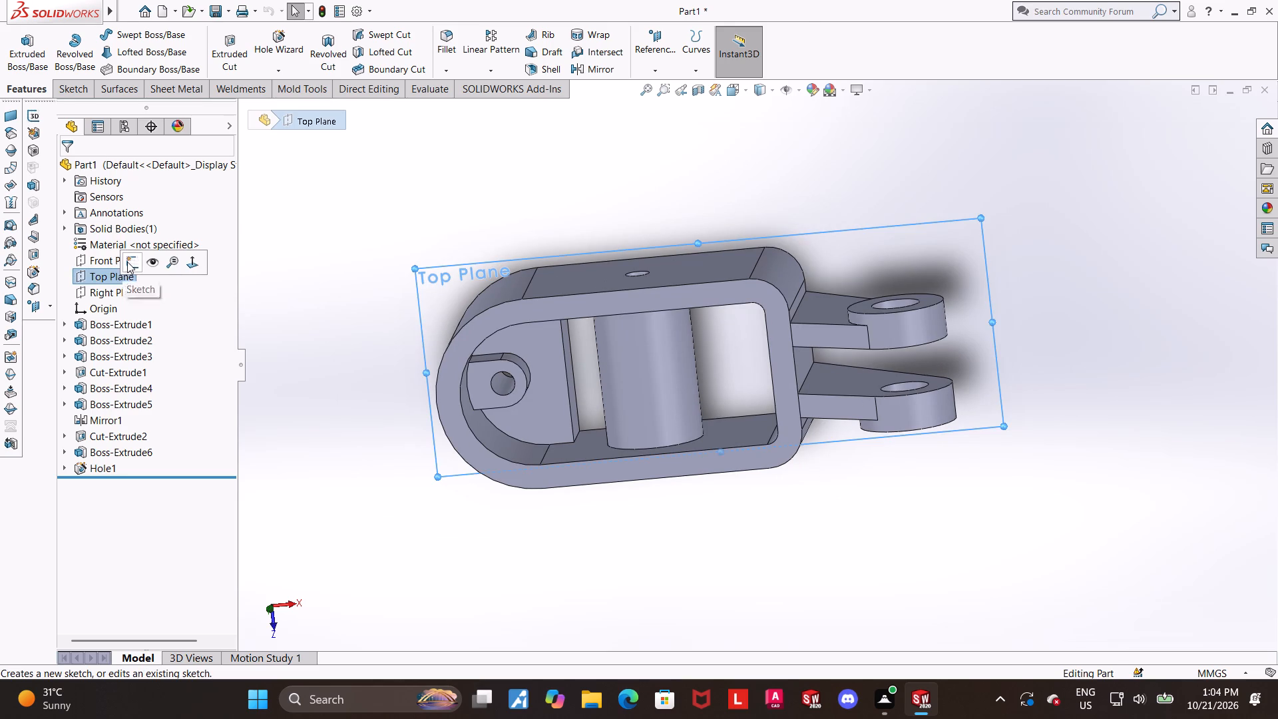
{"action": "left_click", "coordinate": [113, 486]}
{"action": "left_click", "coordinate": [147, 465]}
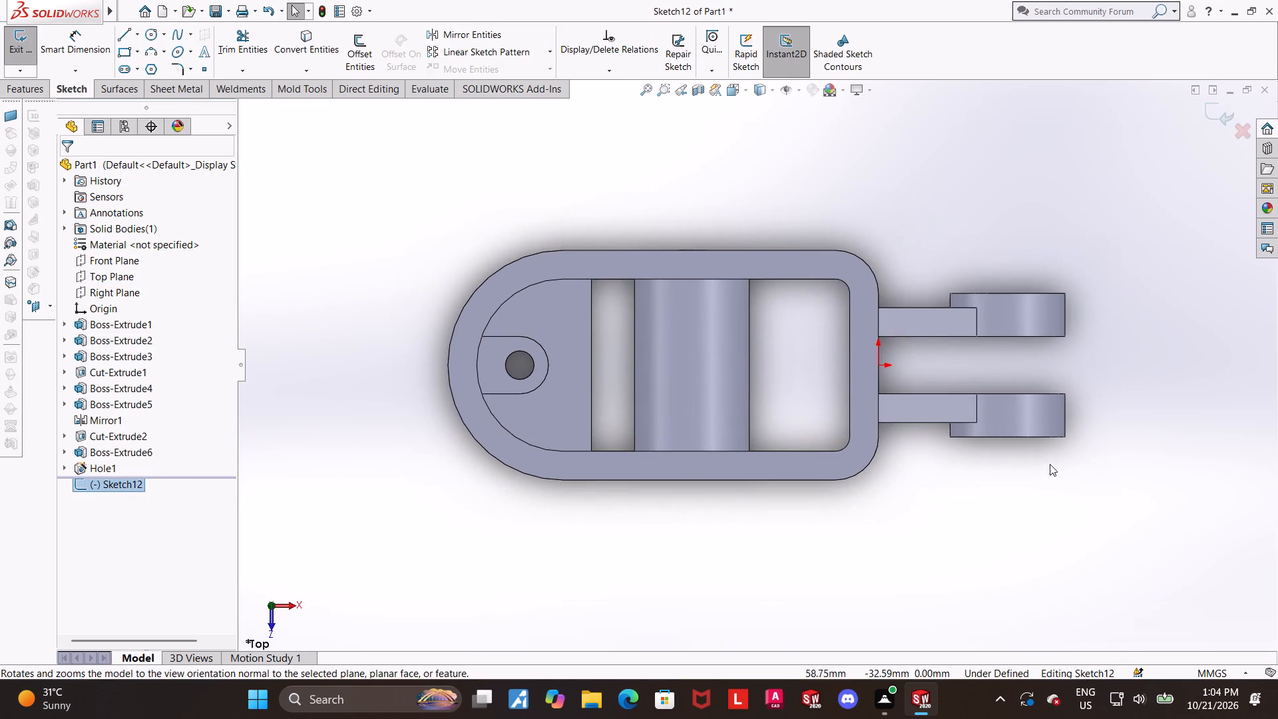
{"action": "scroll", "coordinate": [1054, 467], "scroll_direction": "up", "scroll_amount": 2}
{"action": "scroll", "coordinate": [1063, 463], "scroll_direction": "down", "scroll_amount": 1}
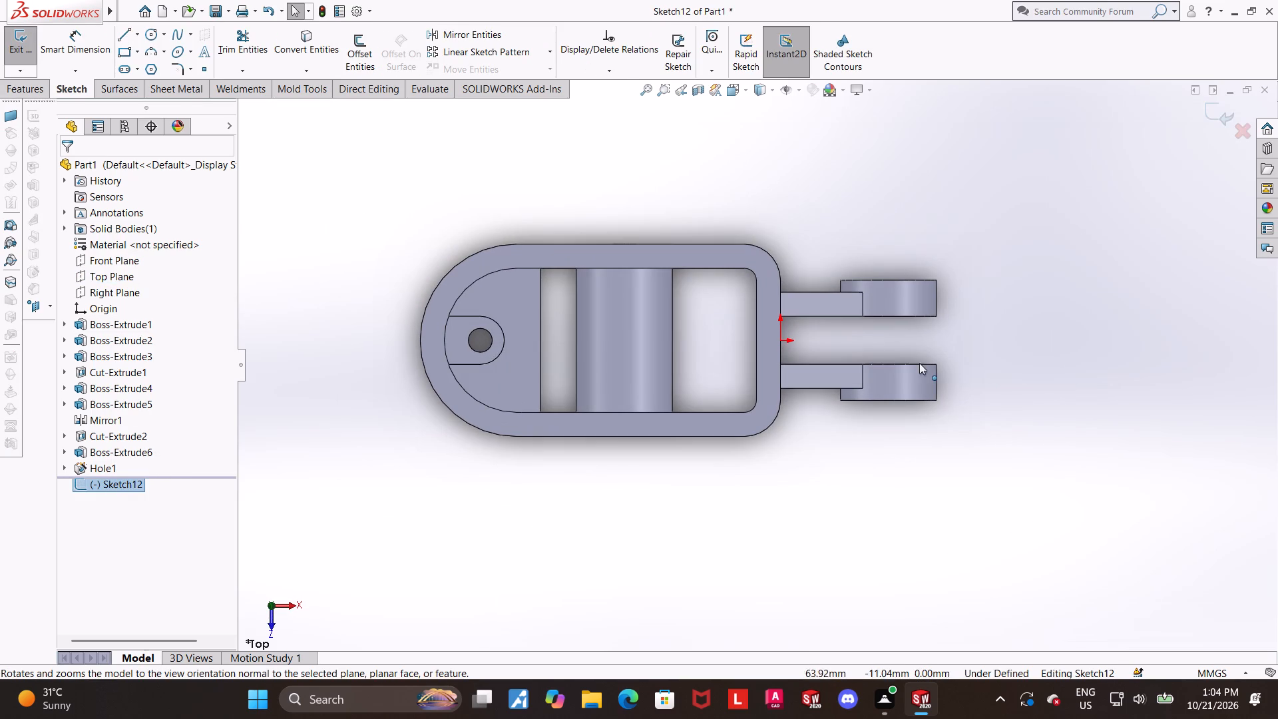
{"action": "left_click", "coordinate": [132, 35]}
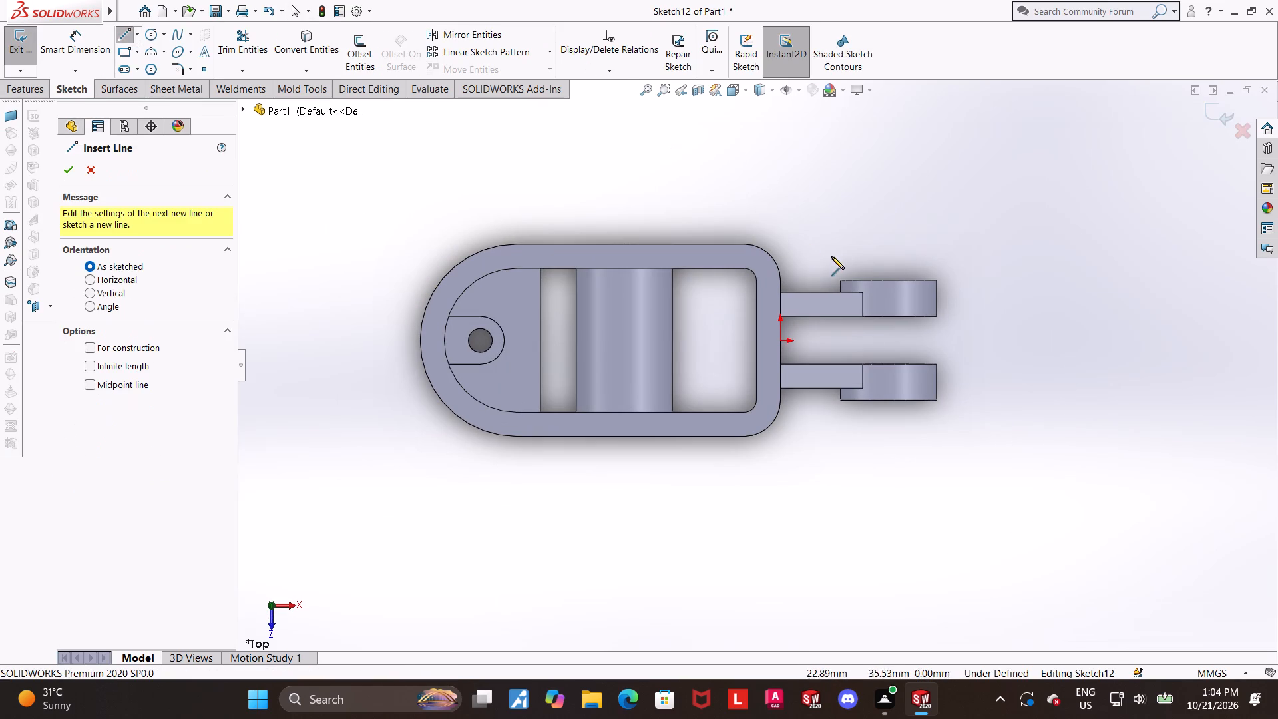
{"action": "left_click", "coordinate": [779, 344]}
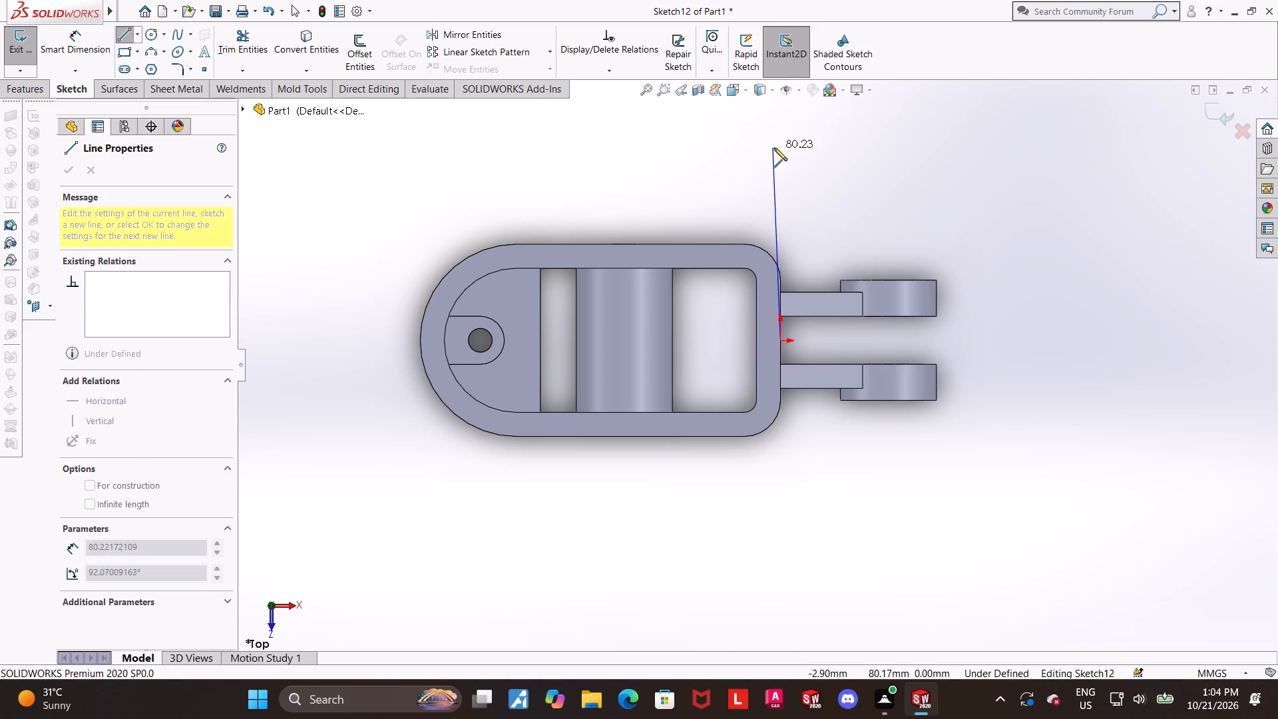
{"action": "scroll", "coordinate": [780, 142], "scroll_direction": "up", "scroll_amount": 3}
{"action": "scroll", "coordinate": [775, 251], "scroll_direction": "down", "scroll_amount": 2}
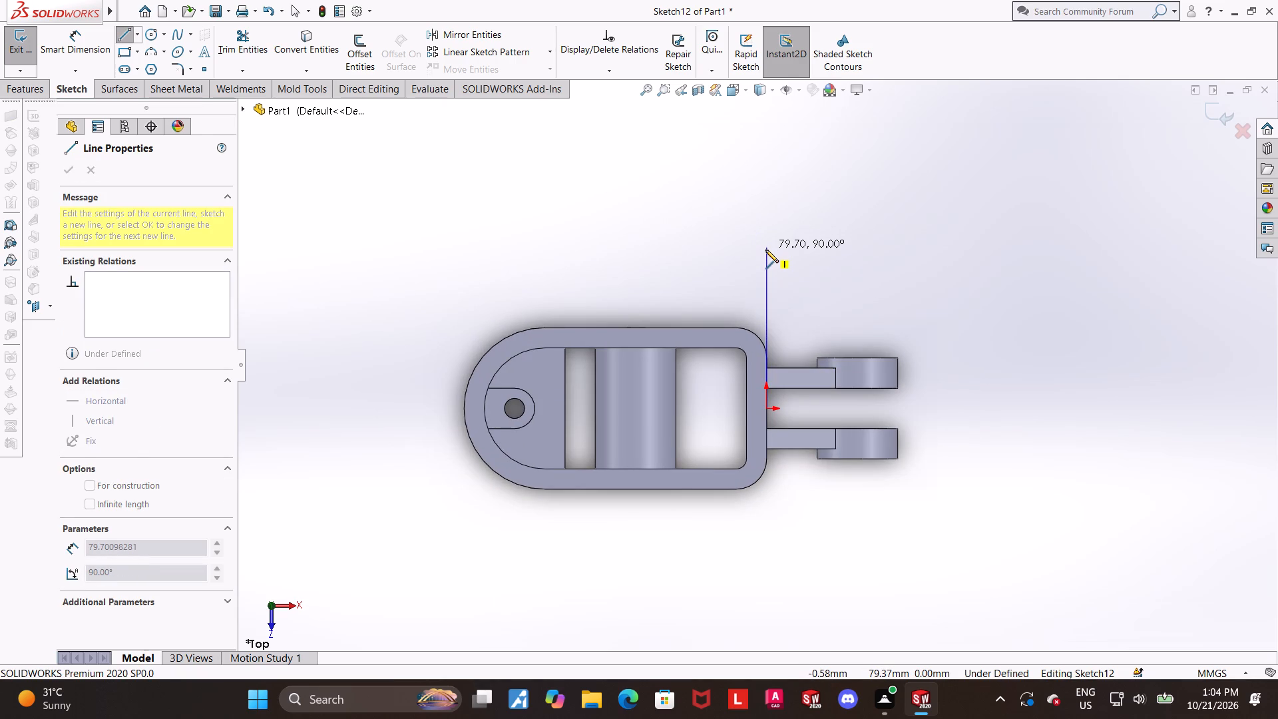
{"action": "left_click", "coordinate": [765, 250]}
{"action": "key", "text": "Escape"}
{"action": "key", "text": "Escape"}
Sketch a circle of about 20 mm radius on the ring side of the line, passing through the line's free end.
{"action": "left_click", "coordinate": [154, 30]}
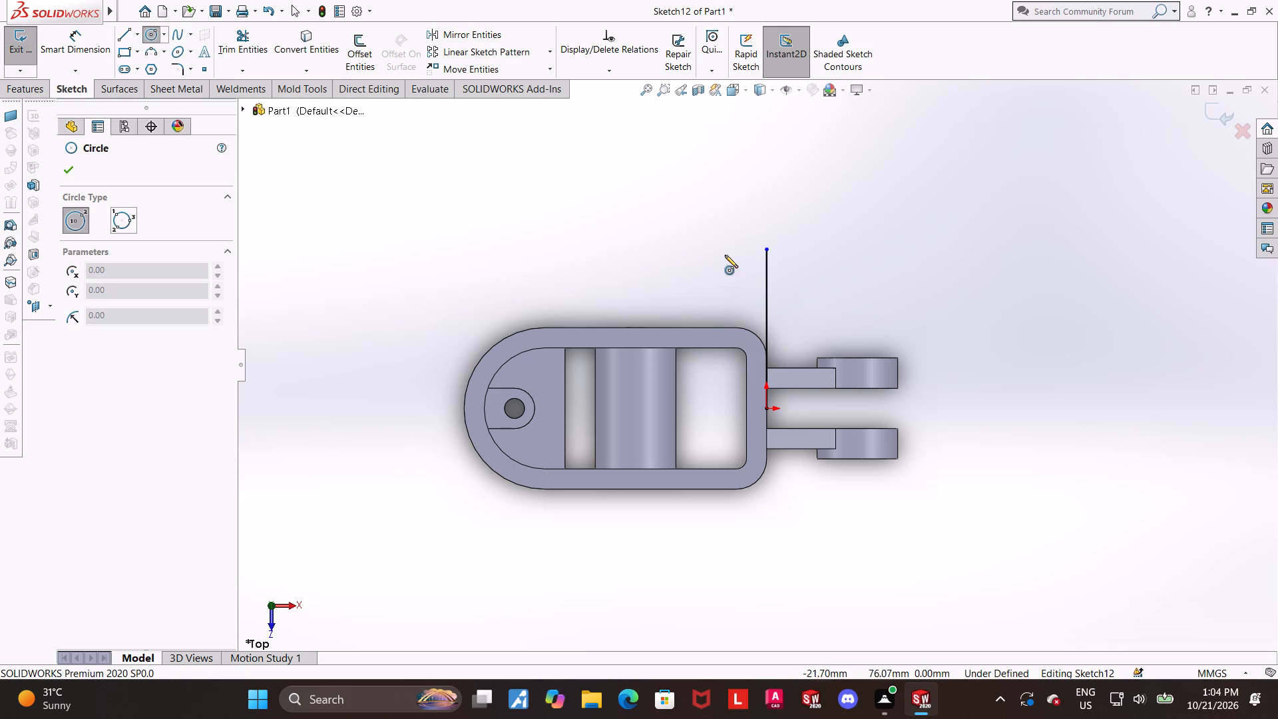
{"action": "left_click", "coordinate": [727, 250]}
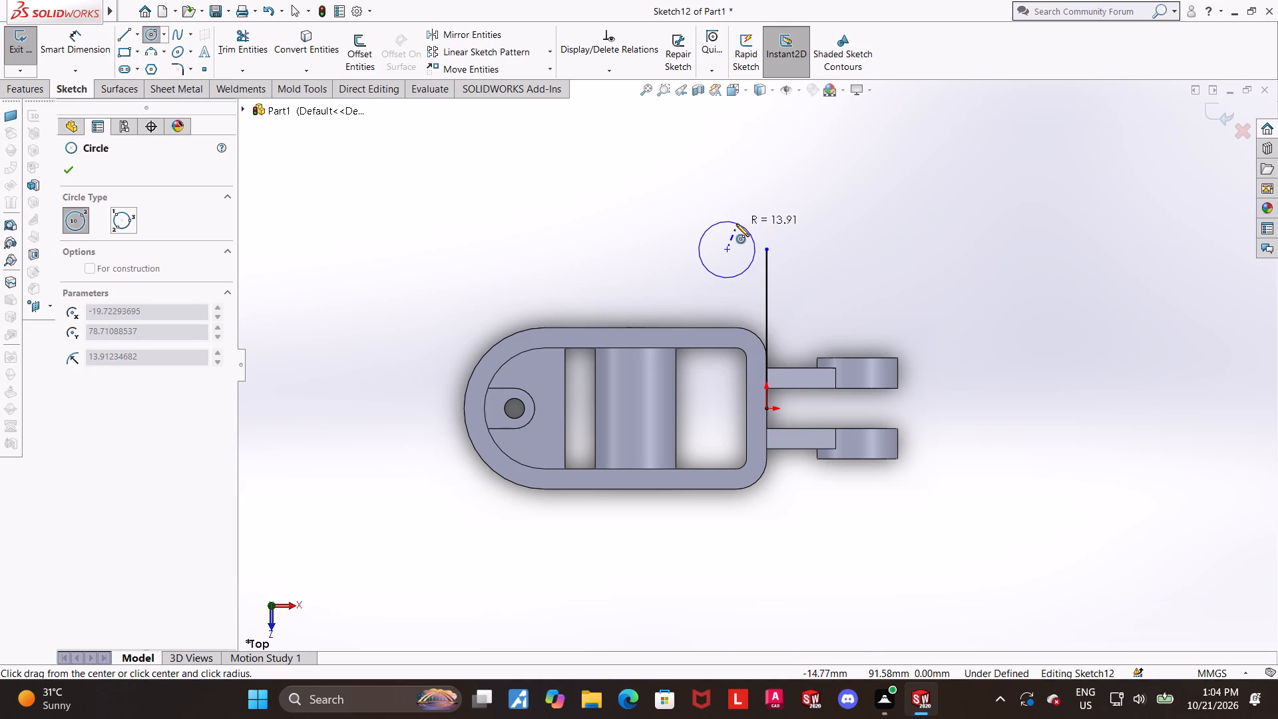
{"action": "left_click", "coordinate": [764, 248]}
{"action": "key", "text": "Escape"}
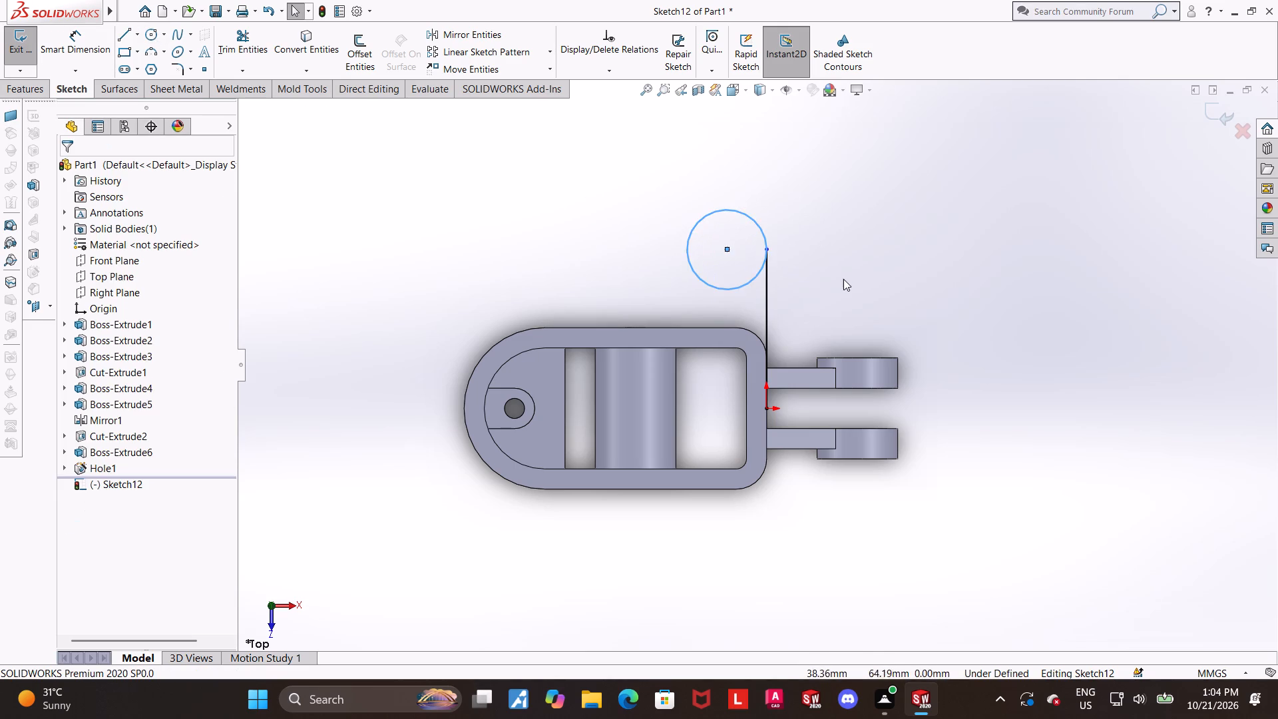
Dimension the distance from the circle's centre to the ring's outer straight side edge as 15 mm.
{"action": "middle_click_drag", "start_coordinate": [842, 280], "coordinate": [784, 194]}
{"action": "left_click", "coordinate": [734, 97]}
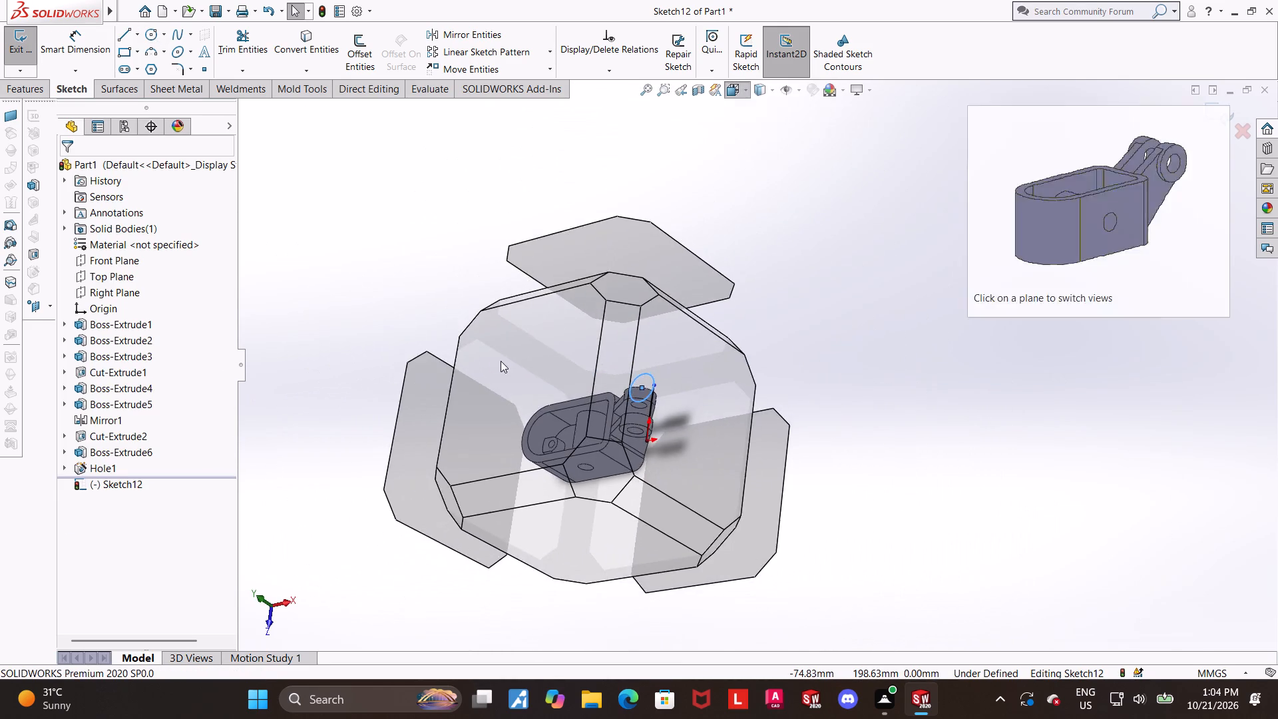
{"action": "left_click", "coordinate": [501, 361]}
{"action": "scroll", "coordinate": [1079, 441], "scroll_direction": "up", "scroll_amount": 2}
{"action": "scroll", "coordinate": [1064, 455], "scroll_direction": "down", "scroll_amount": 2}
{"action": "scroll", "coordinate": [951, 405], "scroll_direction": "up", "scroll_amount": 2}
{"action": "key", "text": "Escape"}
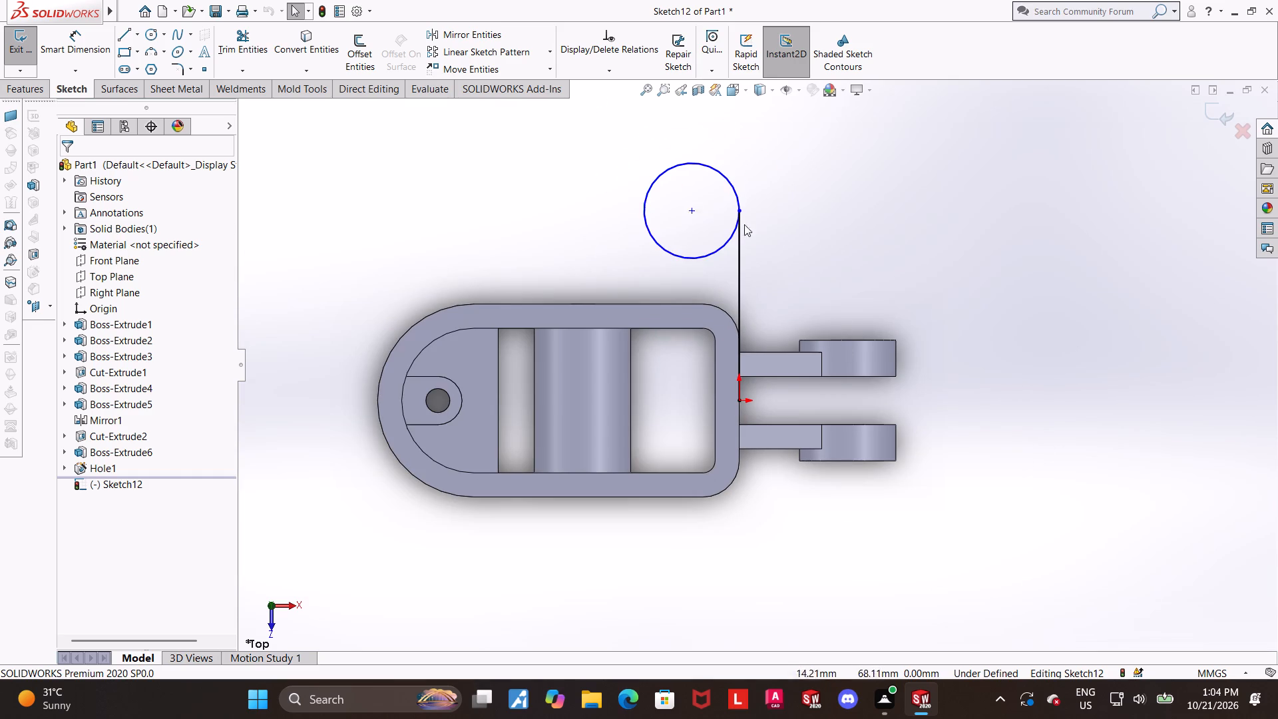
{"action": "left_click", "coordinate": [83, 52]}
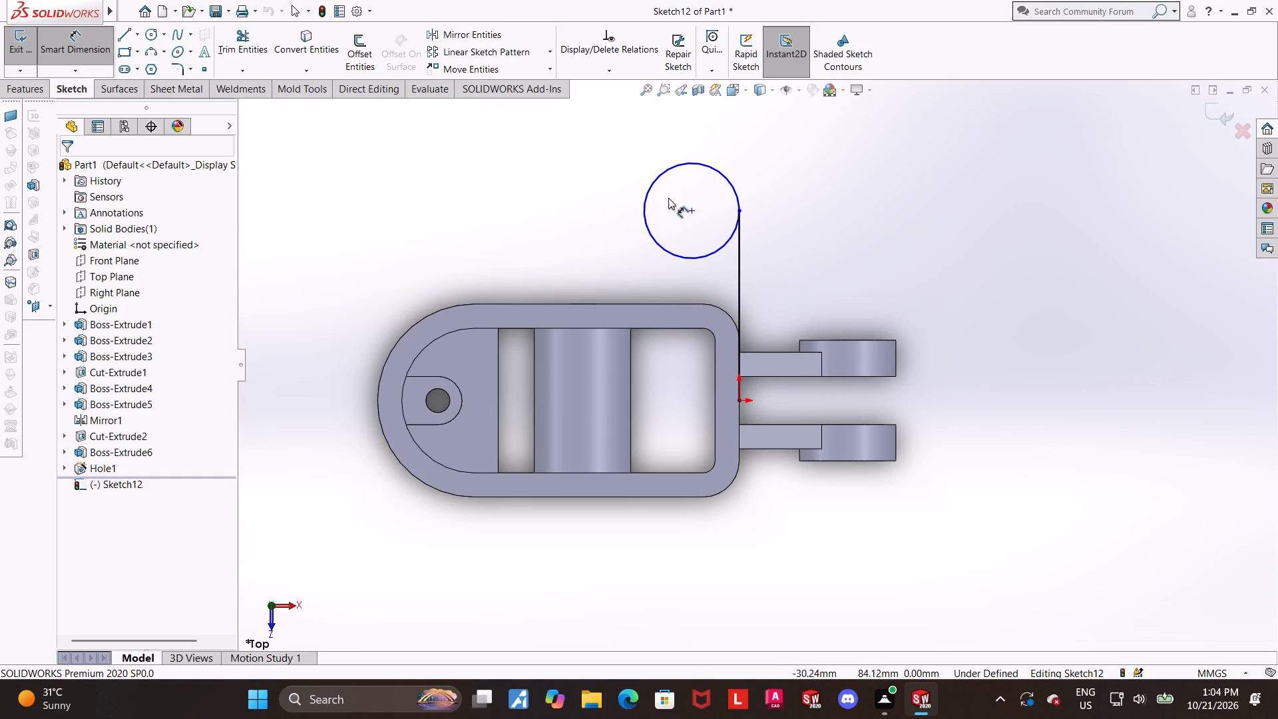
{"action": "left_click", "coordinate": [690, 207]}
{"action": "left_click", "coordinate": [650, 305]}
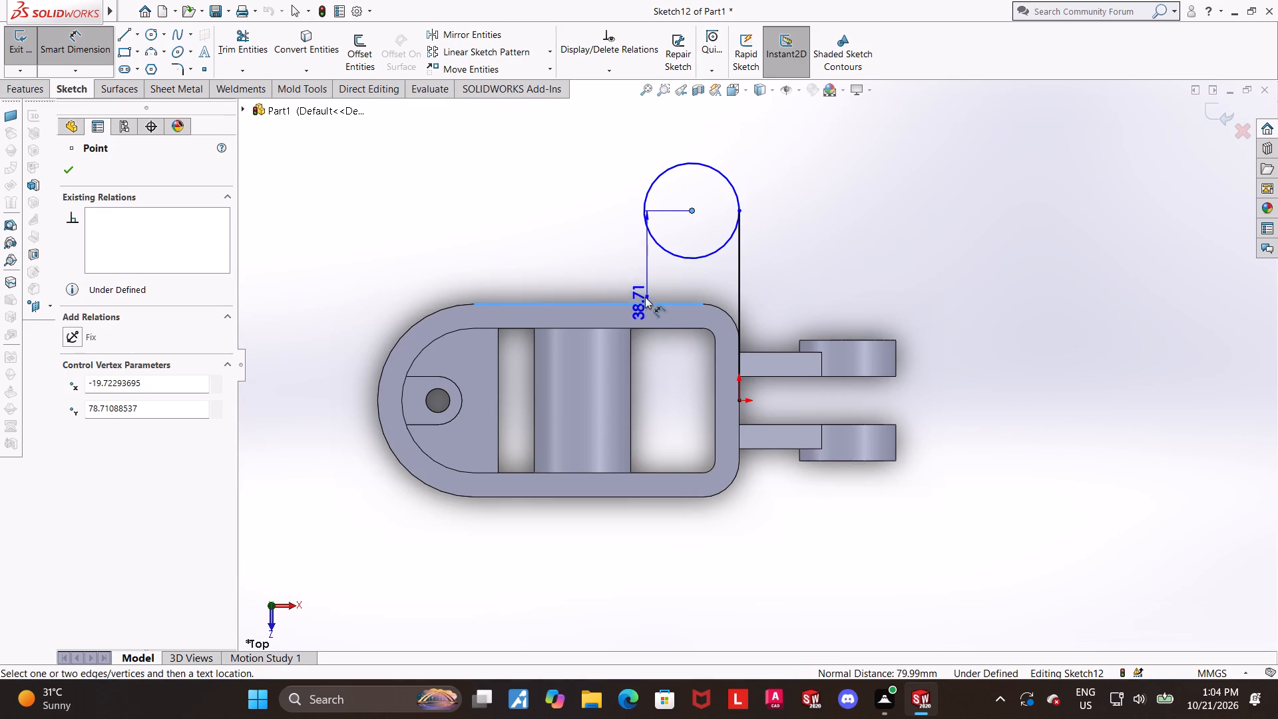
{"action": "left_click", "coordinate": [615, 274]}
{"action": "type", "text": "15"}
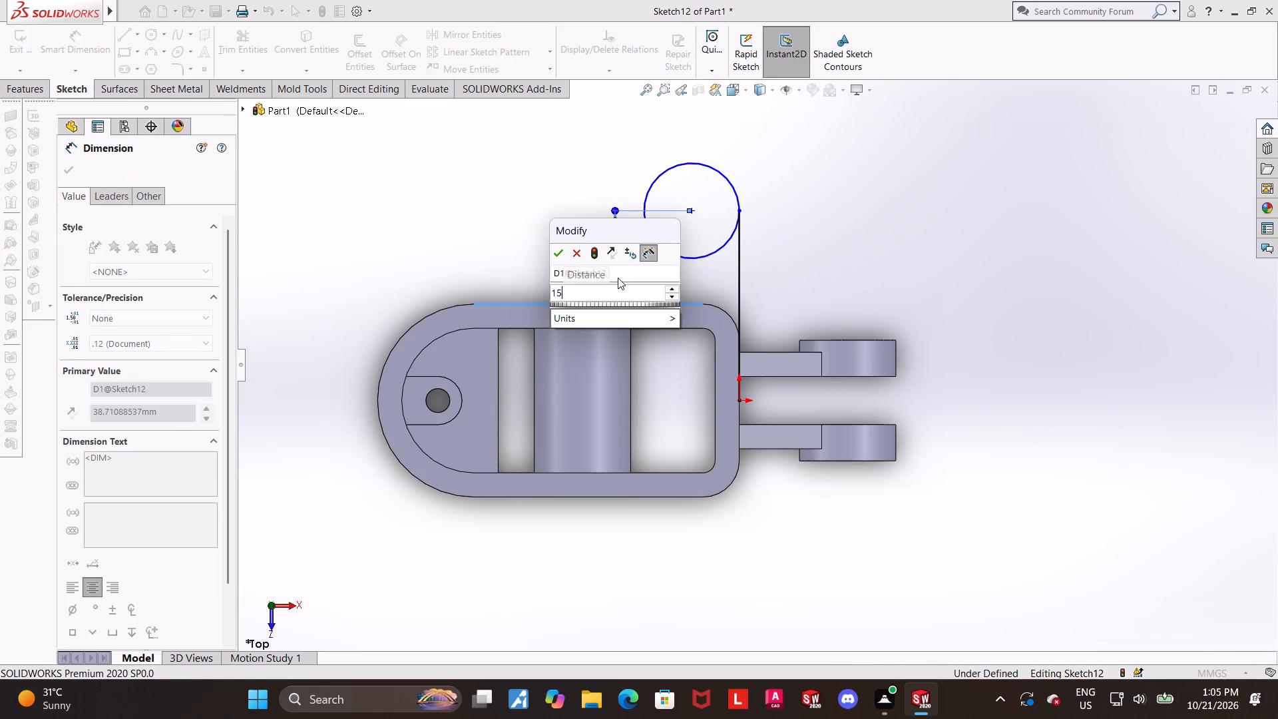
{"action": "key", "text": "Return"}
{"action": "key", "text": "Escape"}
{"action": "key", "text": "Escape"}
Dimension the circle's diameter as 30 mm.
{"action": "scroll", "coordinate": [919, 260], "scroll_direction": "up", "scroll_amount": 1}
{"action": "scroll", "coordinate": [859, 260], "scroll_direction": "down", "scroll_amount": 2}
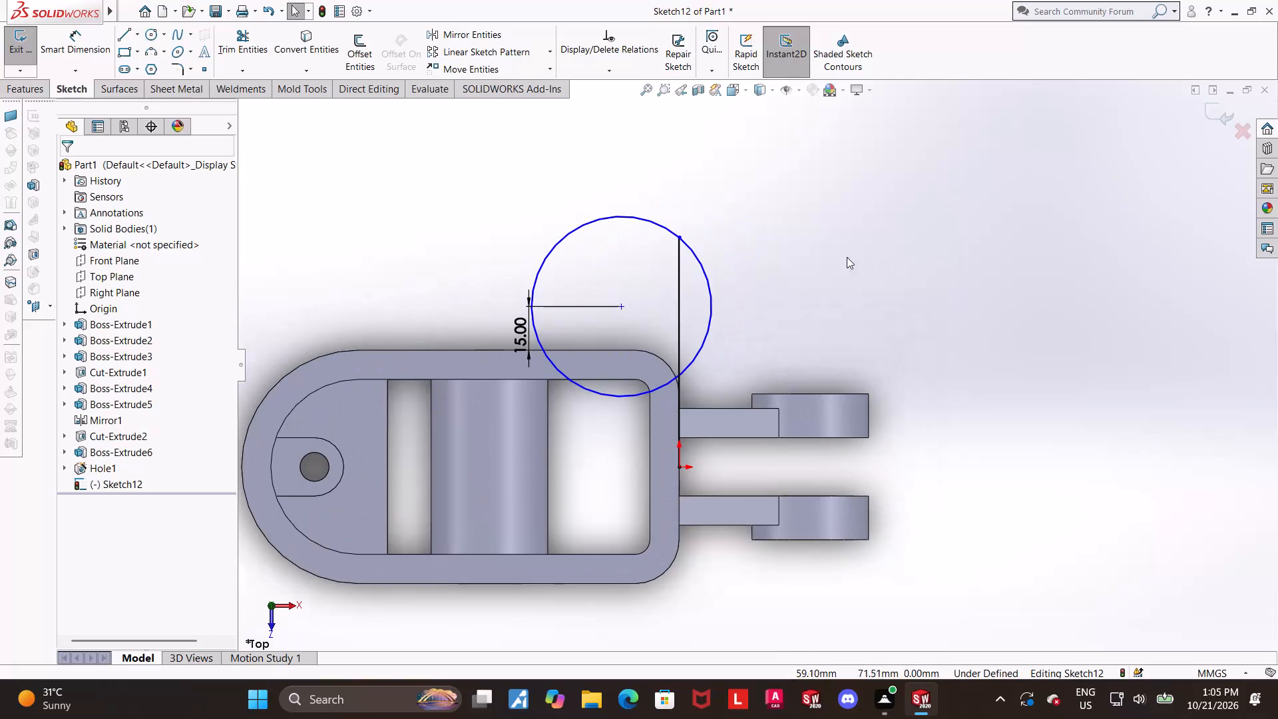
{"action": "key", "text": "Escape"}
{"action": "left_click", "coordinate": [59, 47]}
{"action": "left_click", "coordinate": [638, 218]}
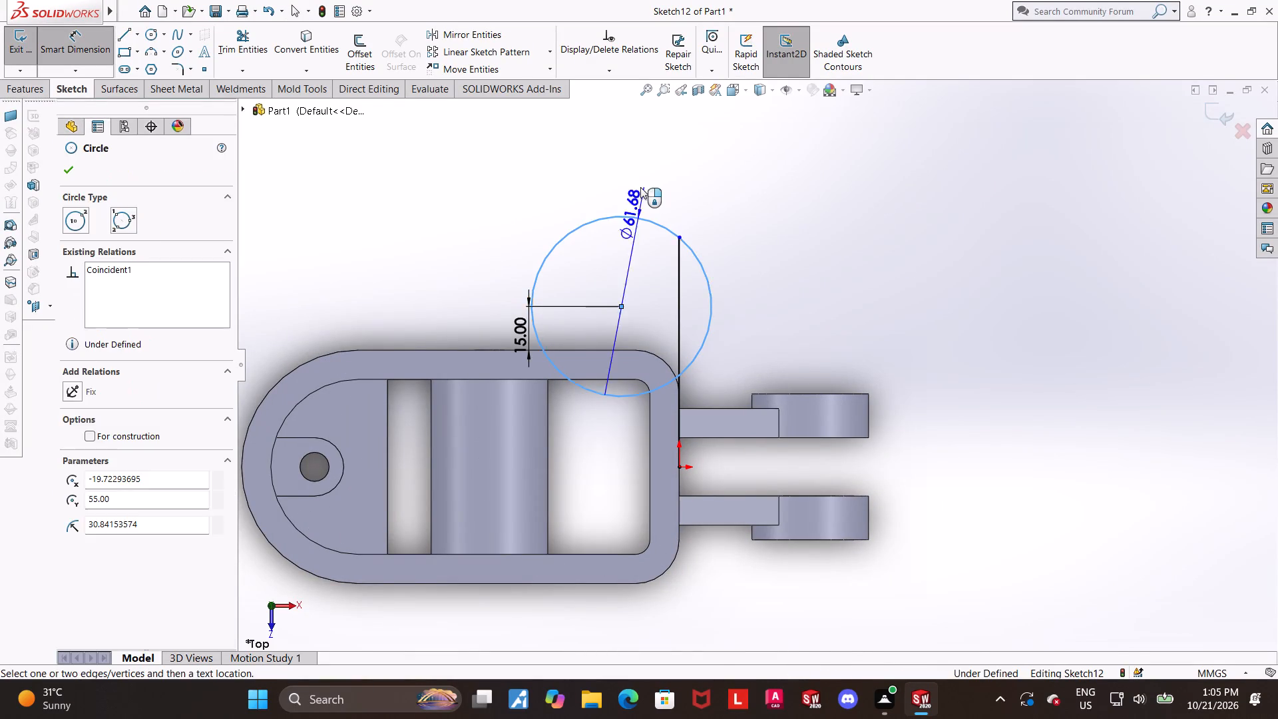
{"action": "left_click", "coordinate": [640, 186]}
{"action": "type", "text": "30"}
{"action": "key", "text": "Return"}
{"action": "key", "text": "Escape"}
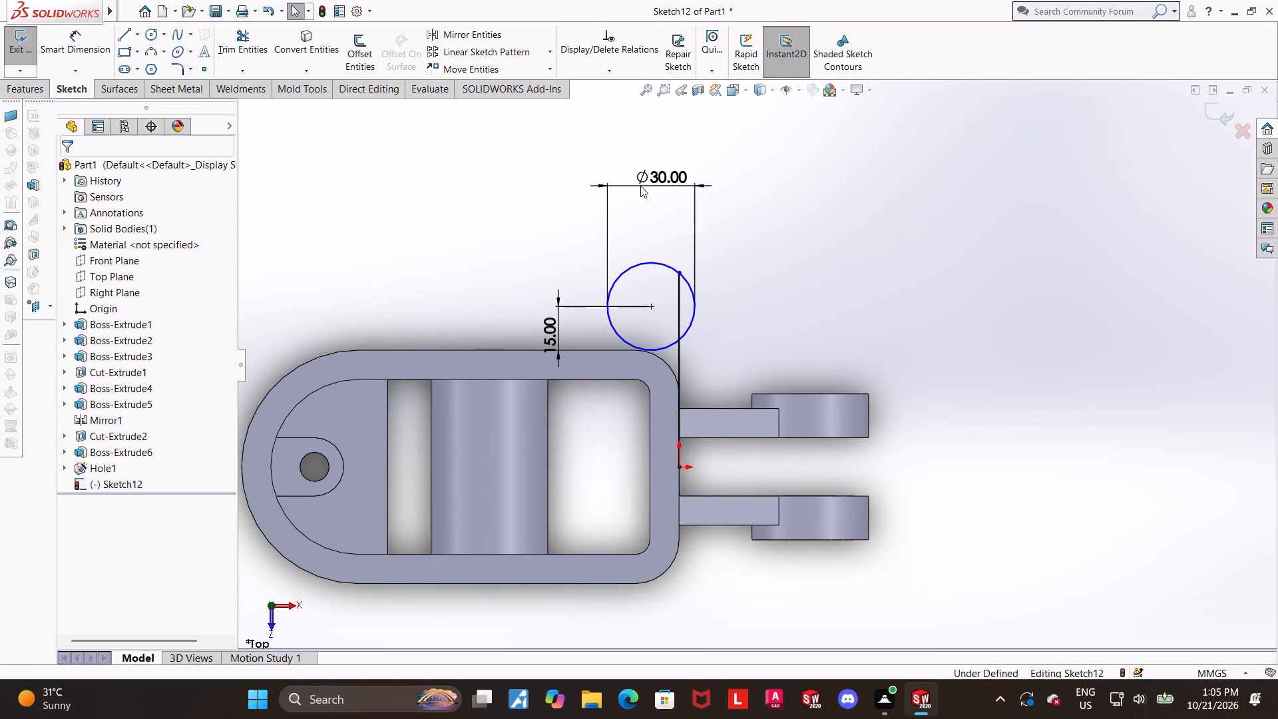
Make the 30 mm circle tangent to the vertical line running from the origin.
{"action": "left_click", "coordinate": [820, 279]}
{"action": "scroll", "coordinate": [683, 336], "scroll_direction": "down", "scroll_amount": 1}
{"action": "left_click", "coordinate": [683, 344]}
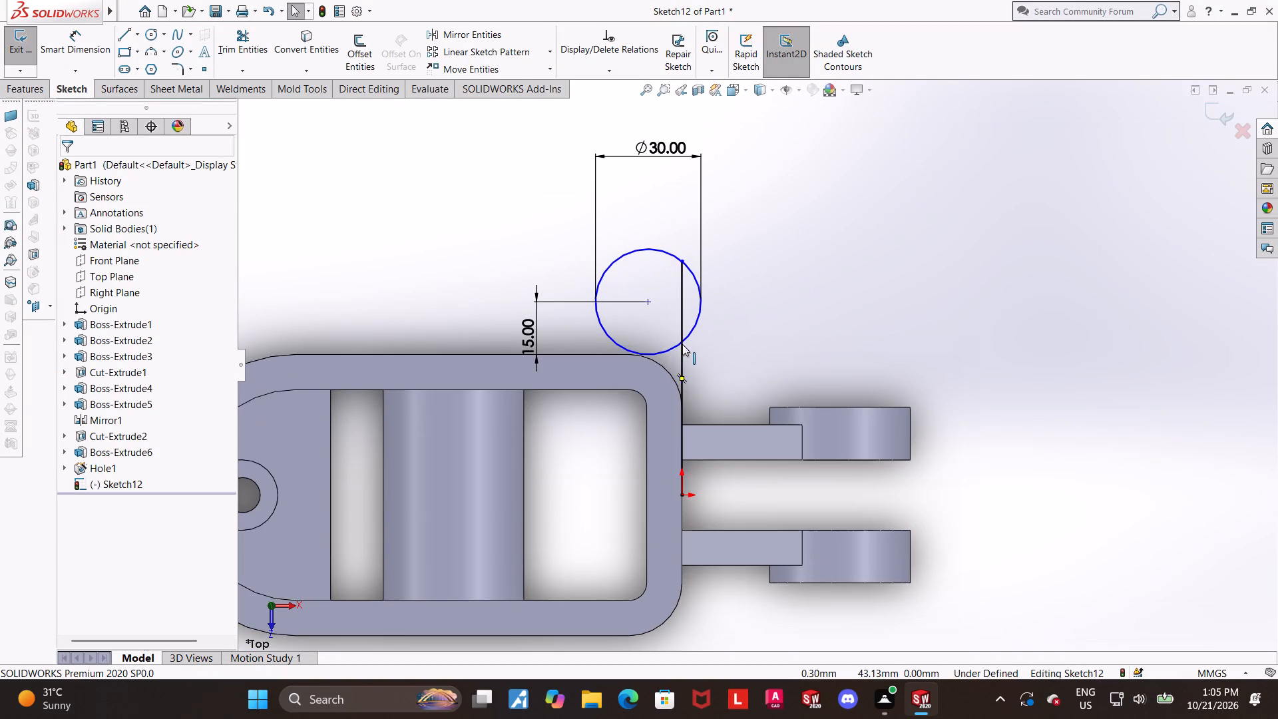
{"action": "left_click", "coordinate": [699, 326], "text": "ctrl"}
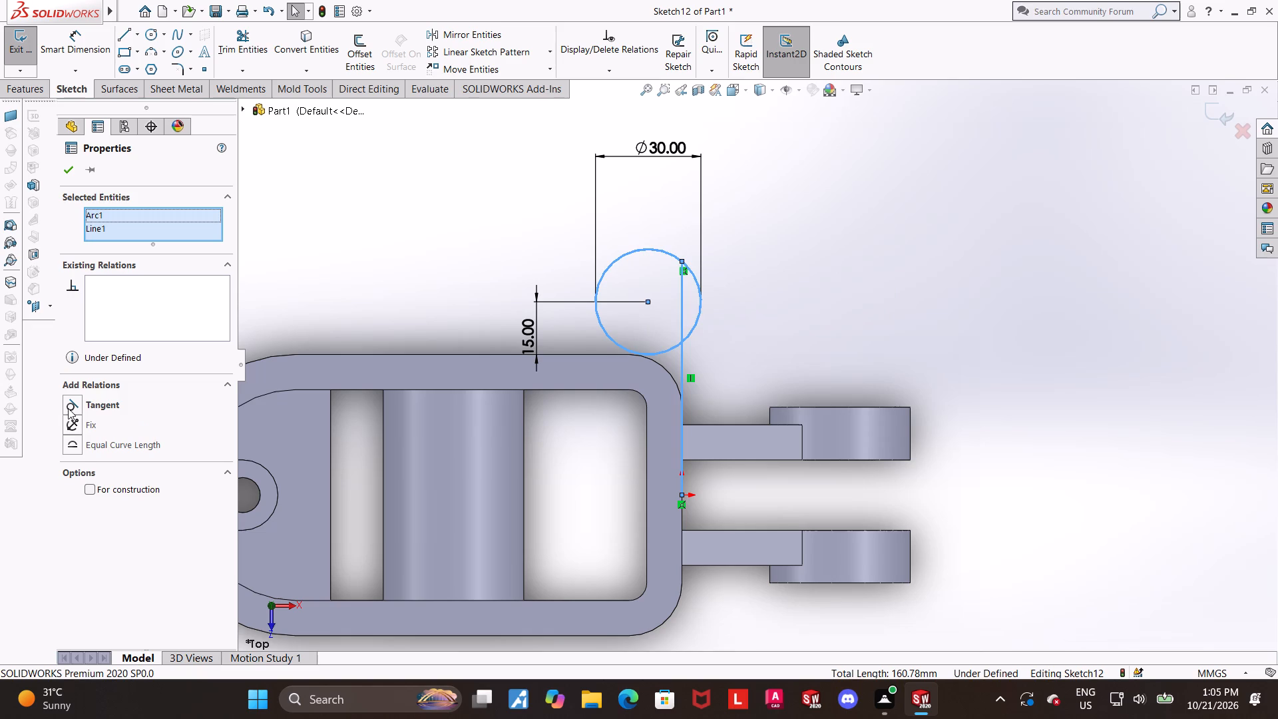
{"action": "left_click", "coordinate": [68, 408]}
{"action": "left_click", "coordinate": [859, 320]}
Sketch a slanted line from the circle's upper outline down to the midpoint of the ring's outer straight side edge.
{"action": "scroll", "coordinate": [841, 316], "scroll_direction": "up", "scroll_amount": 1}
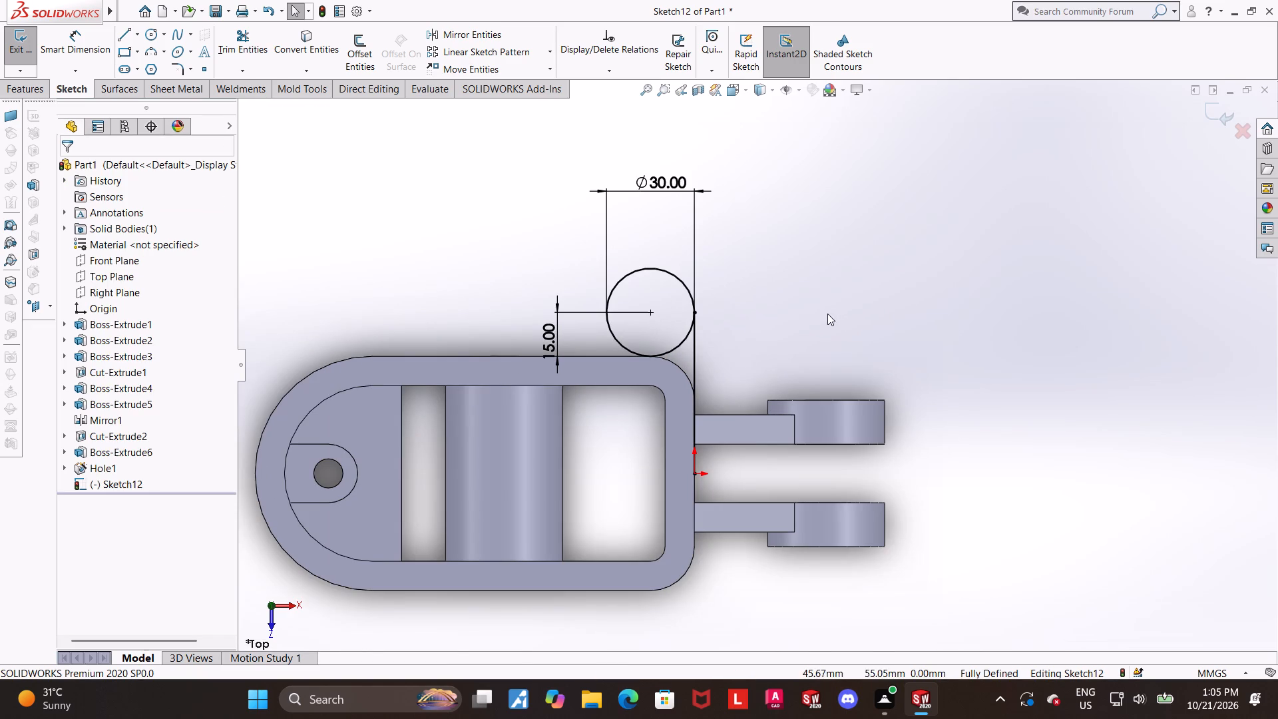
{"action": "scroll", "coordinate": [781, 305], "scroll_direction": "down", "scroll_amount": 1}
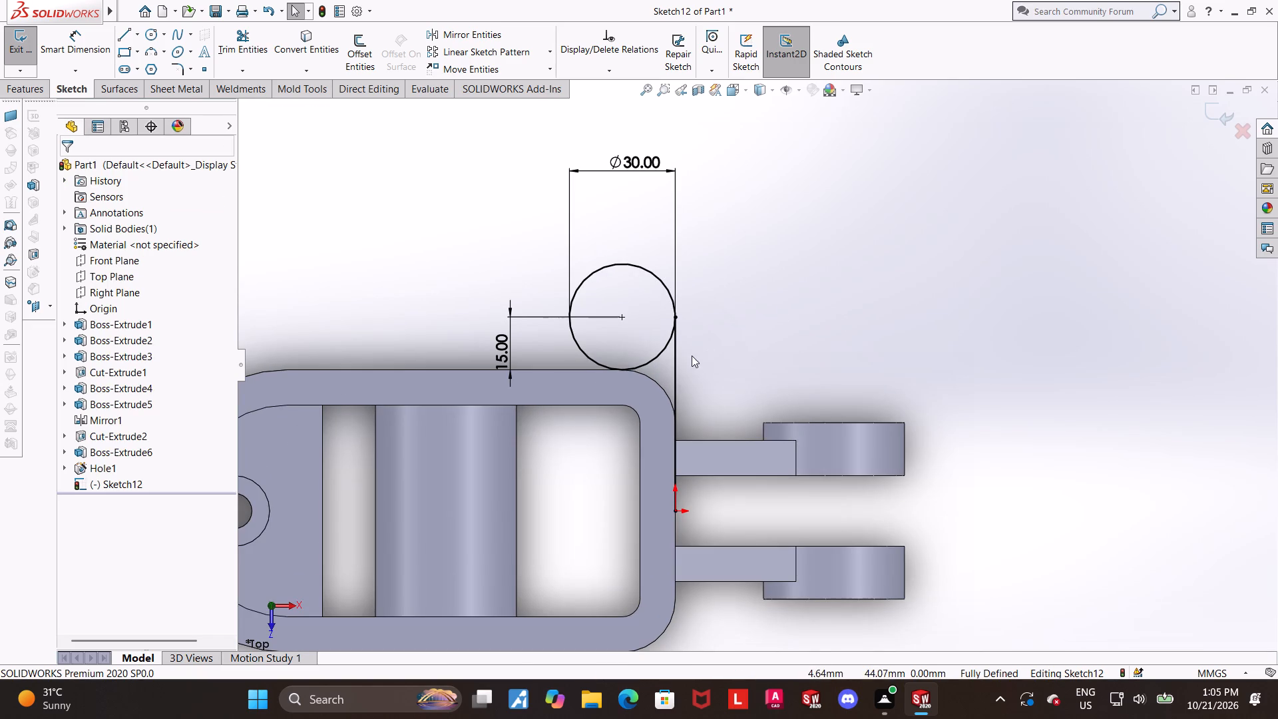
{"action": "scroll", "coordinate": [686, 370], "scroll_direction": "up", "scroll_amount": 1}
{"action": "scroll", "coordinate": [686, 373], "scroll_direction": "down", "scroll_amount": 1}
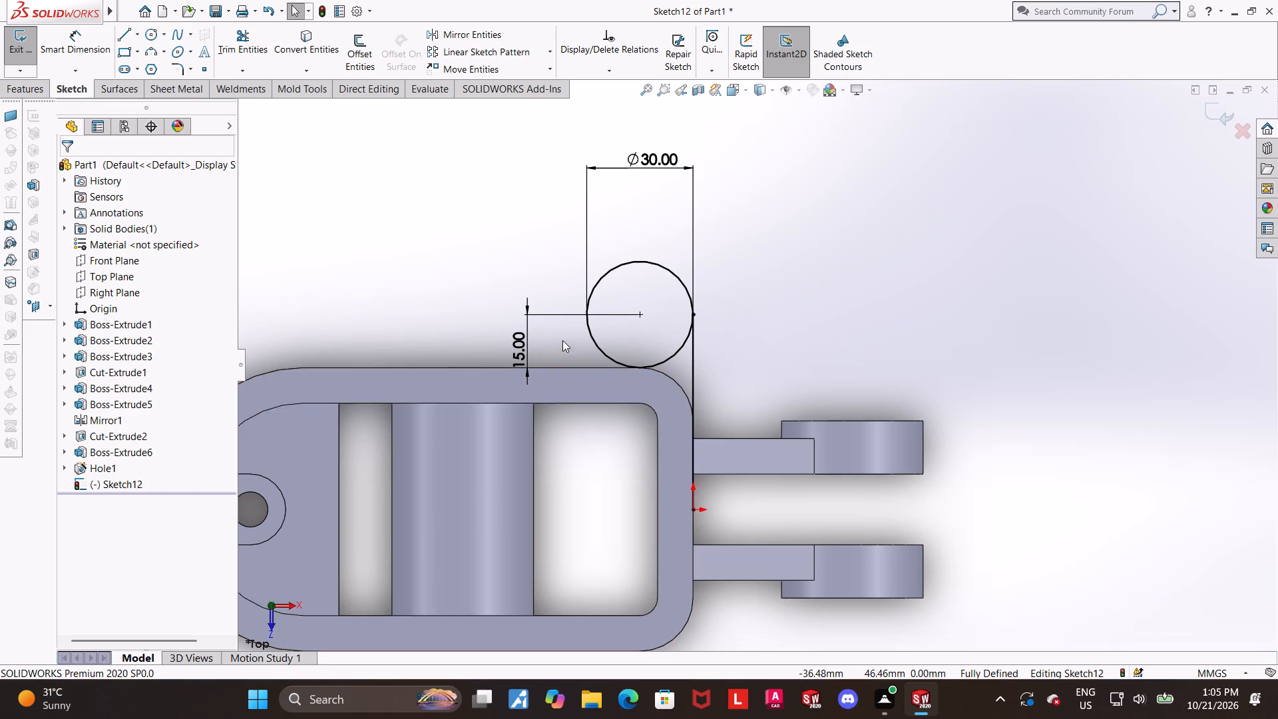
{"action": "scroll", "coordinate": [795, 373], "scroll_direction": "up", "scroll_amount": 1}
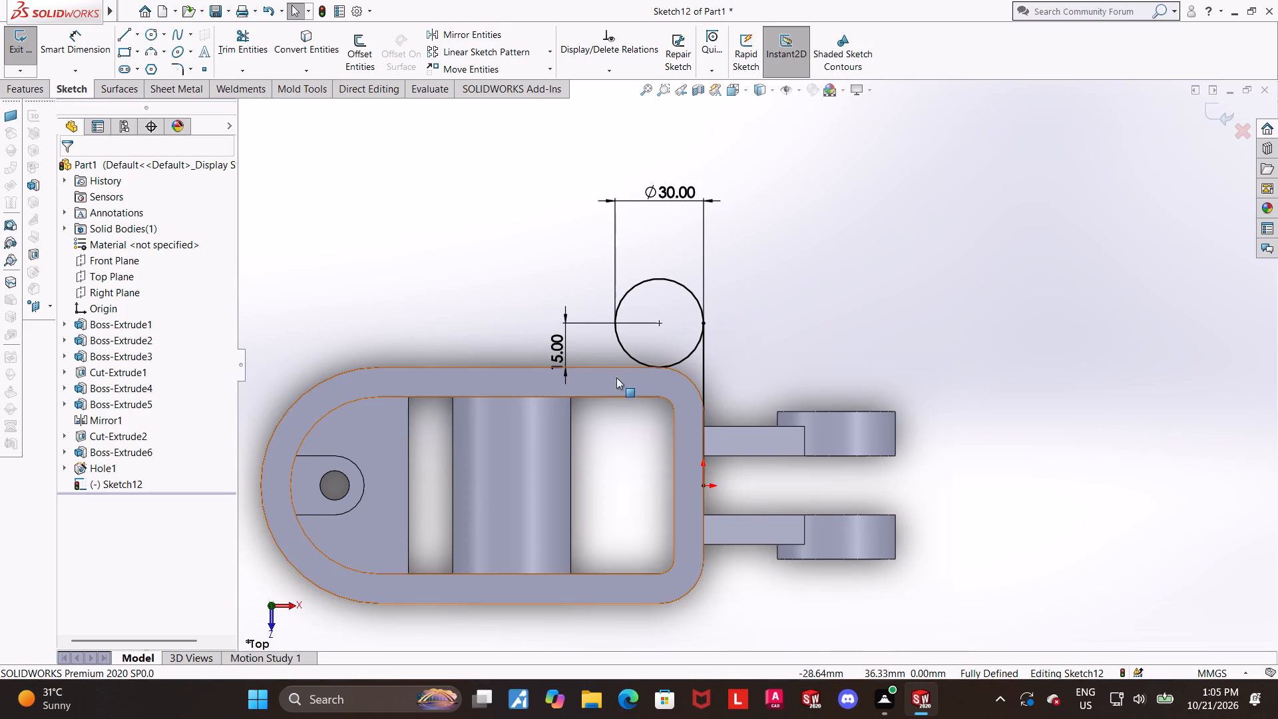
{"action": "scroll", "coordinate": [797, 350], "scroll_direction": "up", "scroll_amount": 1}
{"action": "scroll", "coordinate": [704, 281], "scroll_direction": "down", "scroll_amount": 1}
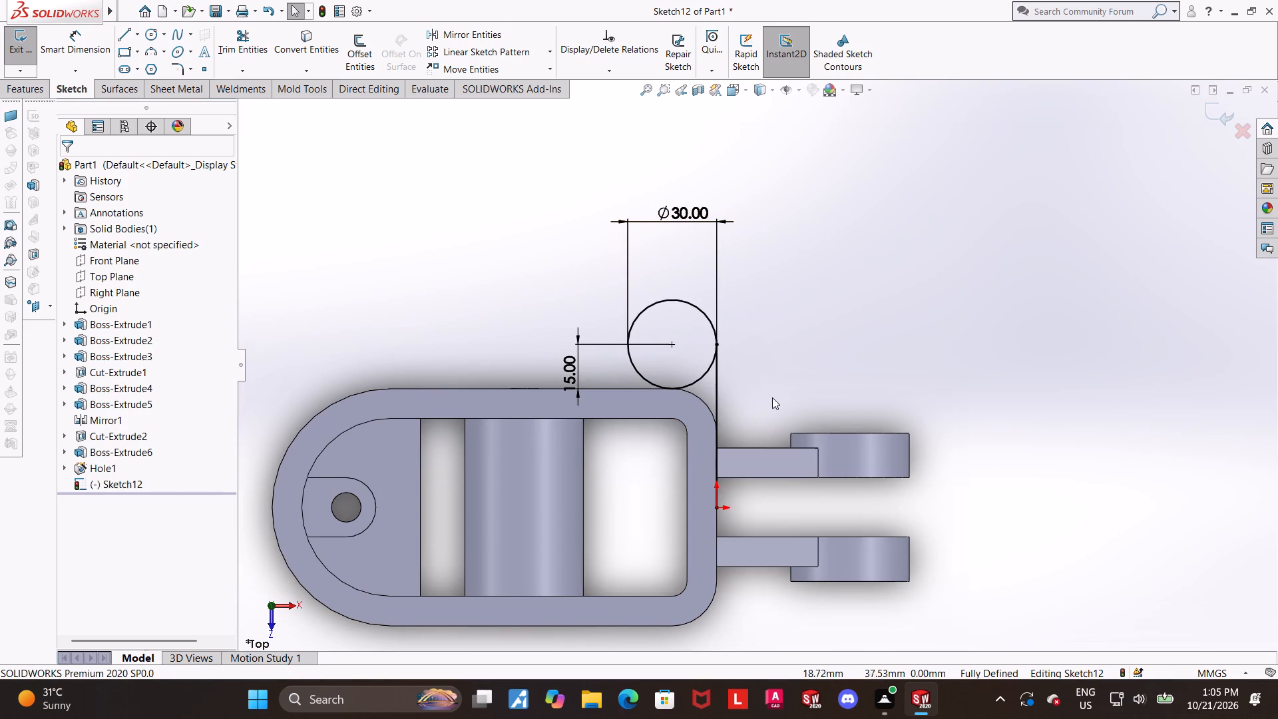
{"action": "left_click", "coordinate": [120, 36]}
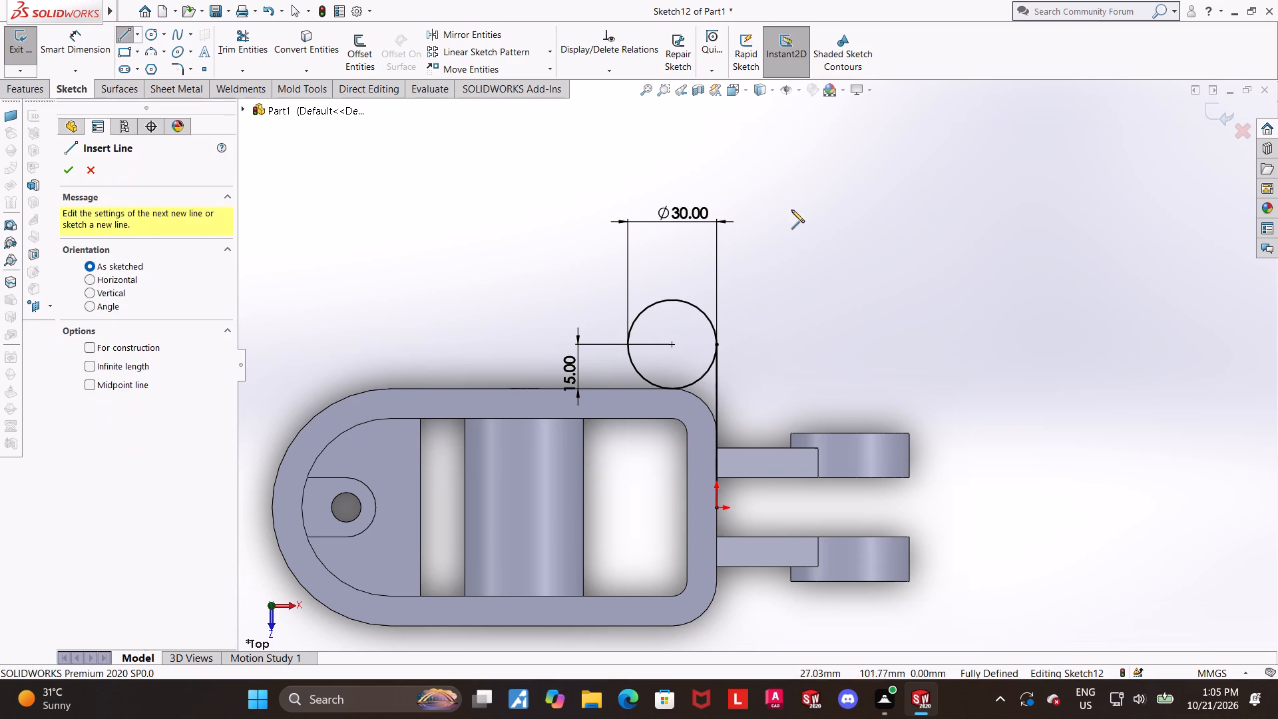
{"action": "left_click", "coordinate": [664, 297]}
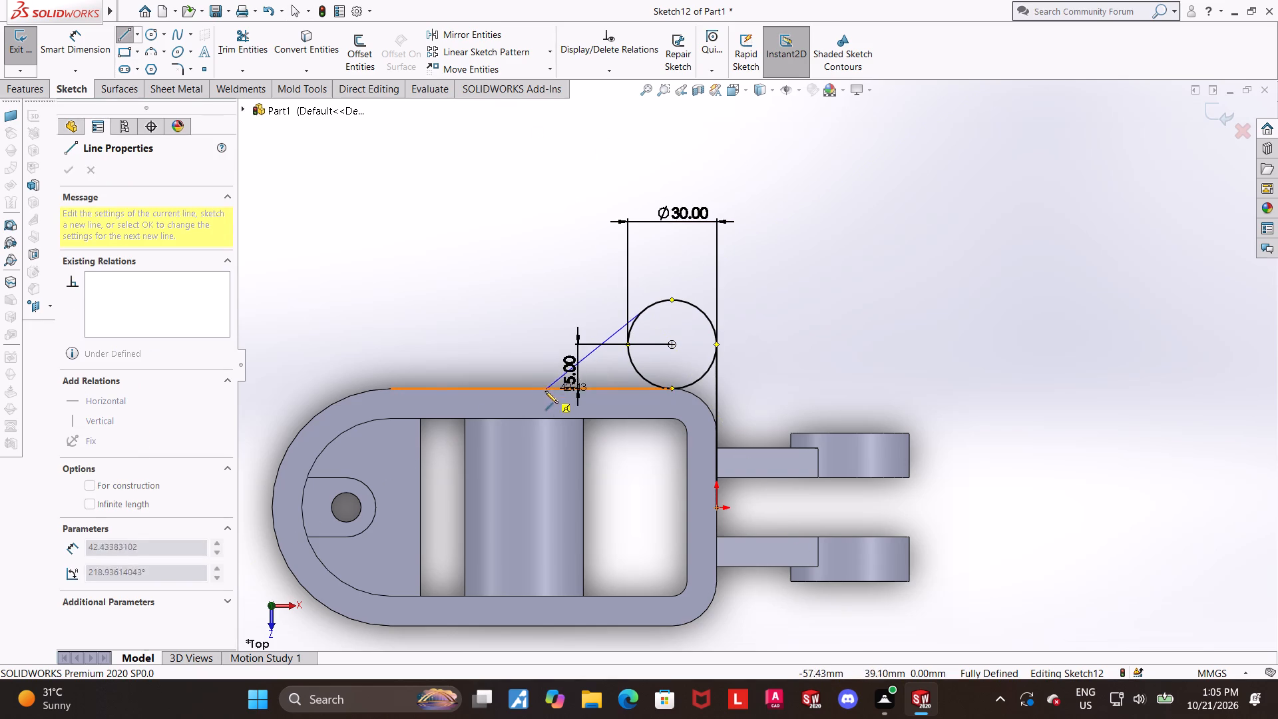
{"action": "left_click", "coordinate": [531, 385]}
{"action": "key", "text": "Escape"}
{"action": "key", "text": "Escape"}
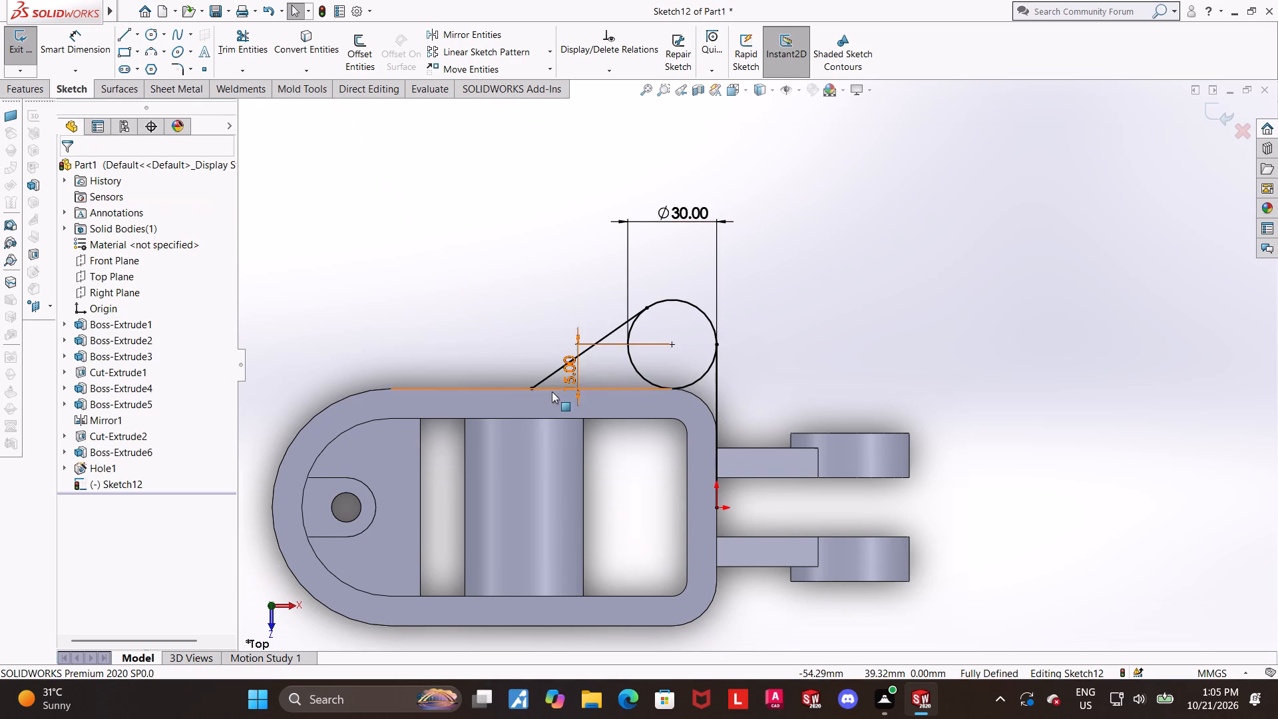
{"action": "key", "text": "Escape"}
Apply a tangent relation between the slanted line and the circle.
{"action": "left_click", "coordinate": [671, 301]}
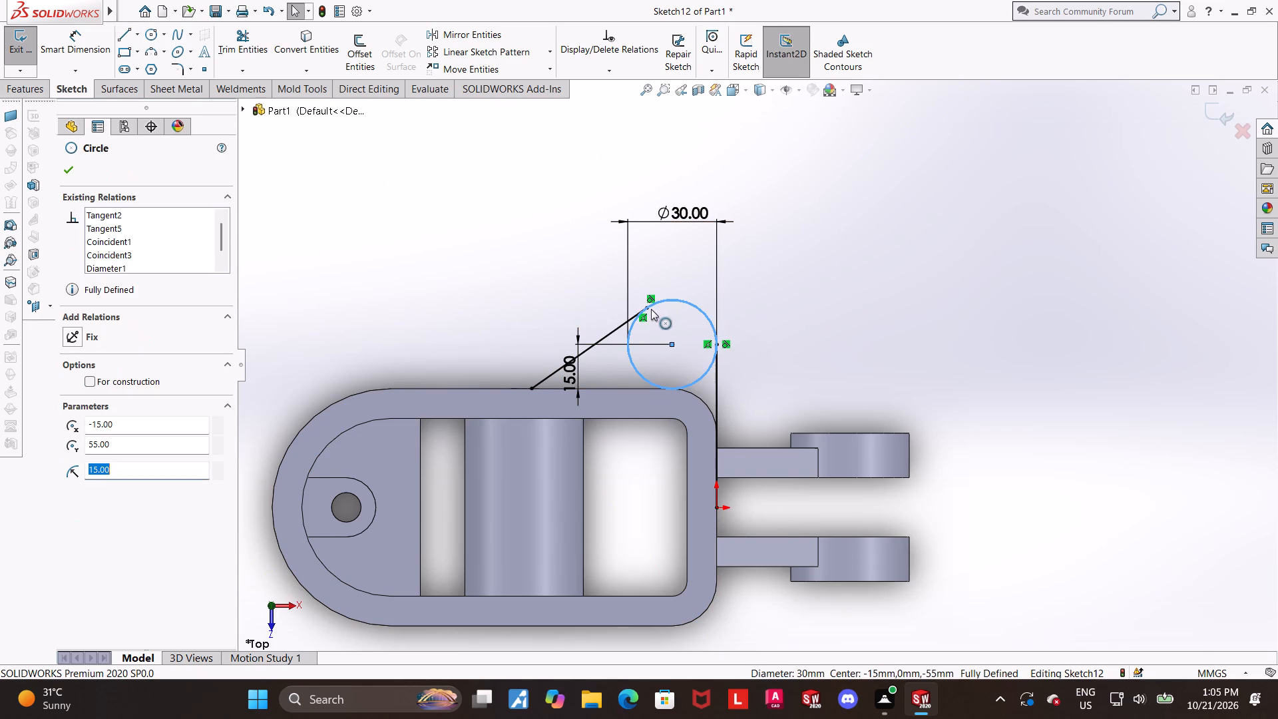
{"action": "left_click", "coordinate": [625, 320], "text": "ctrl"}
{"action": "left_click", "coordinate": [73, 409]}
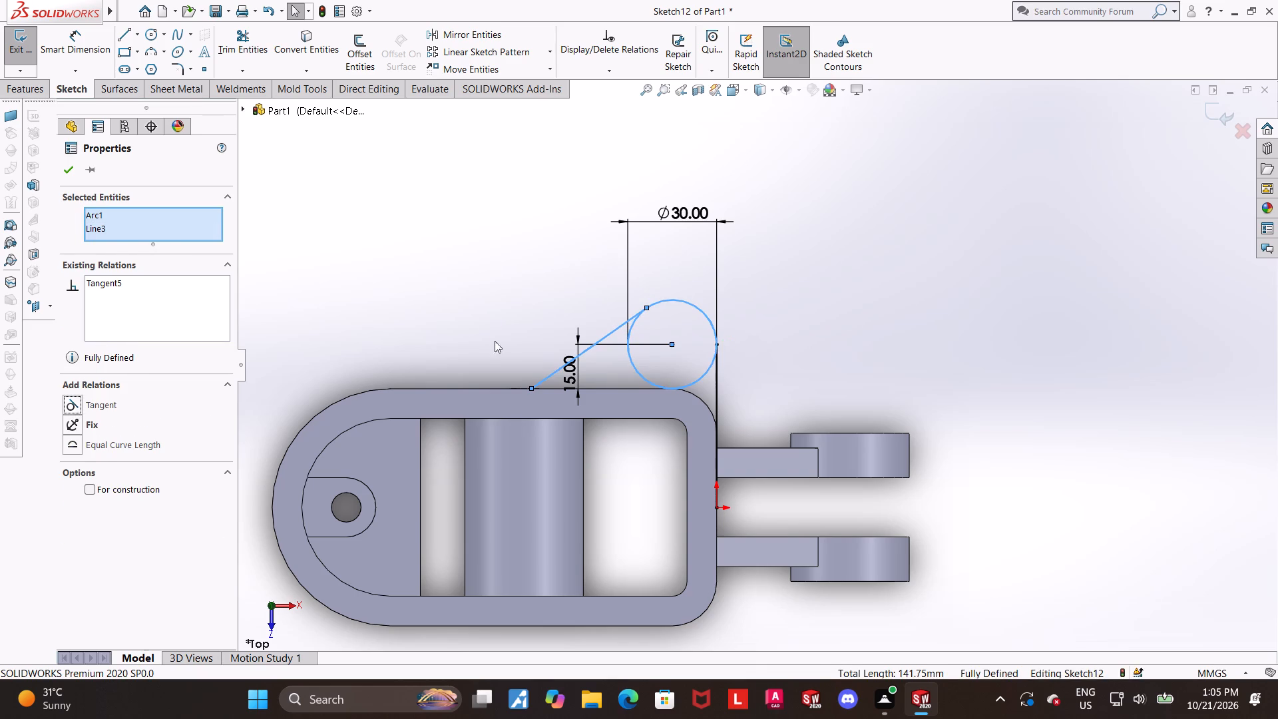
{"action": "left_click", "coordinate": [955, 298]}
{"action": "key", "text": "Escape"}
{"action": "key", "text": "Escape"}
Trim away the circle's lower arc between the slanted line and the vertical line.
{"action": "left_click", "coordinate": [228, 37]}
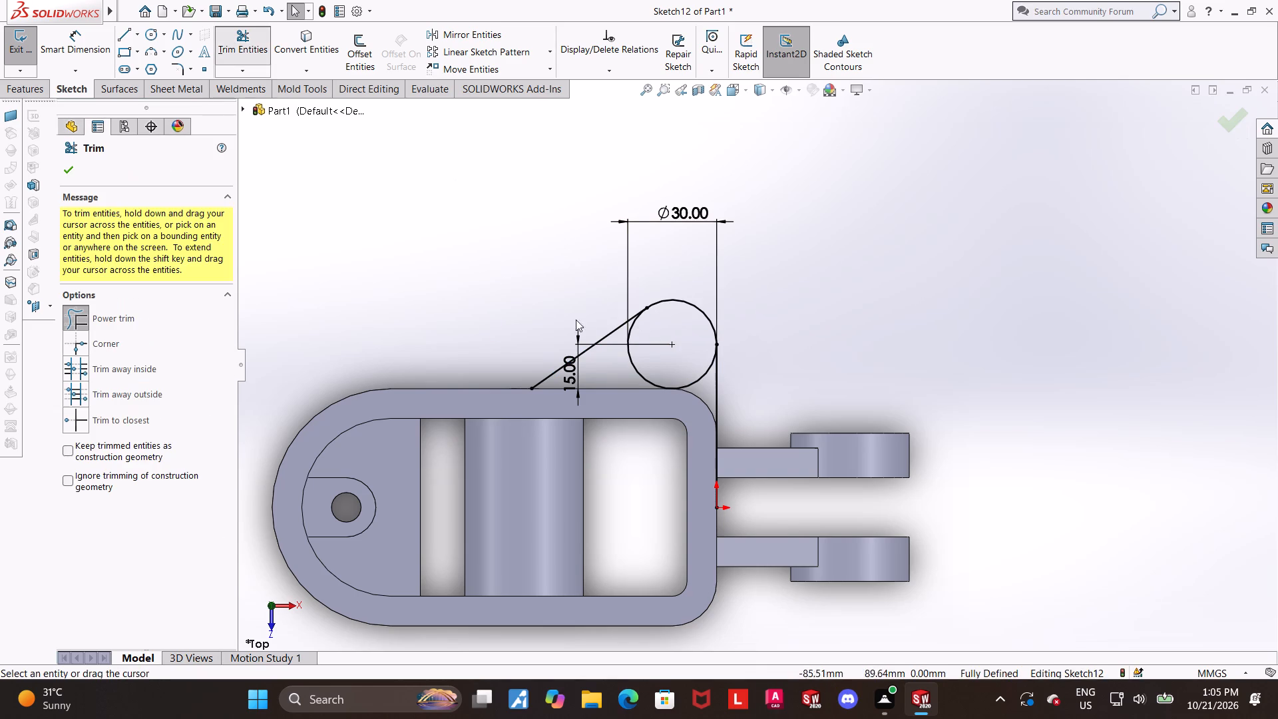
{"action": "left_click_drag", "start_coordinate": [654, 373], "coordinate": [619, 370]}
{"action": "key", "text": "Escape"}
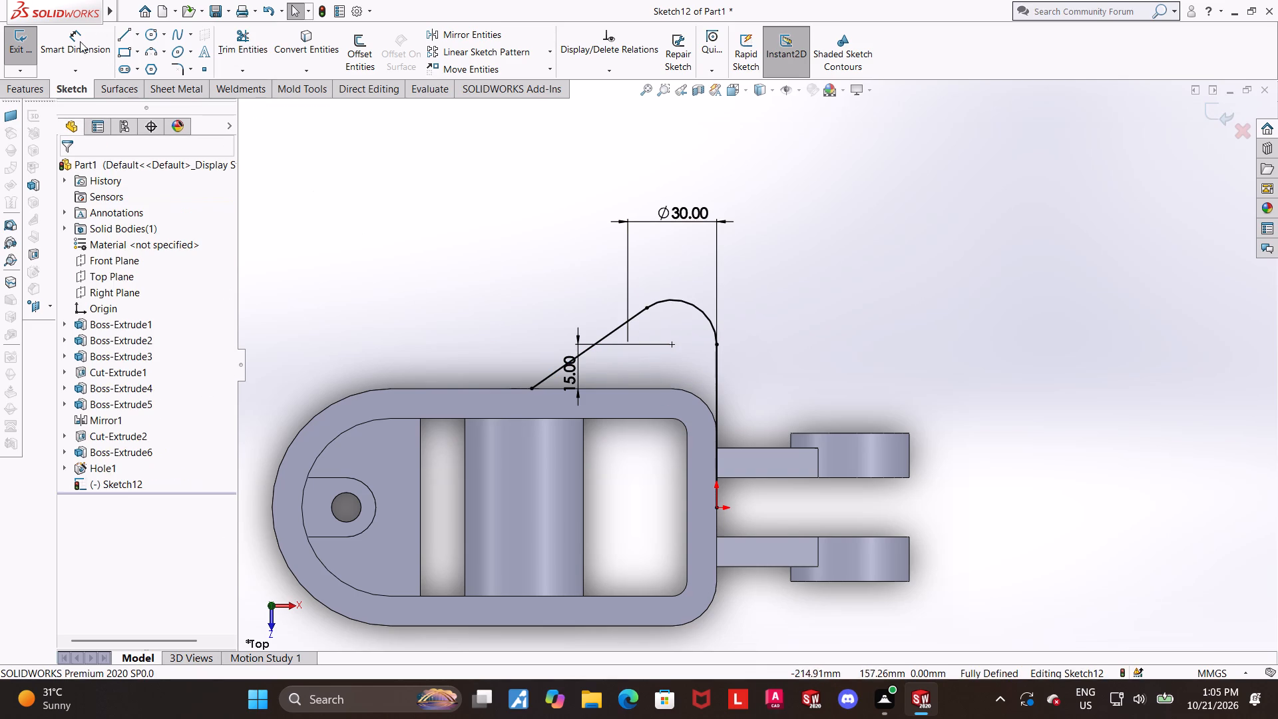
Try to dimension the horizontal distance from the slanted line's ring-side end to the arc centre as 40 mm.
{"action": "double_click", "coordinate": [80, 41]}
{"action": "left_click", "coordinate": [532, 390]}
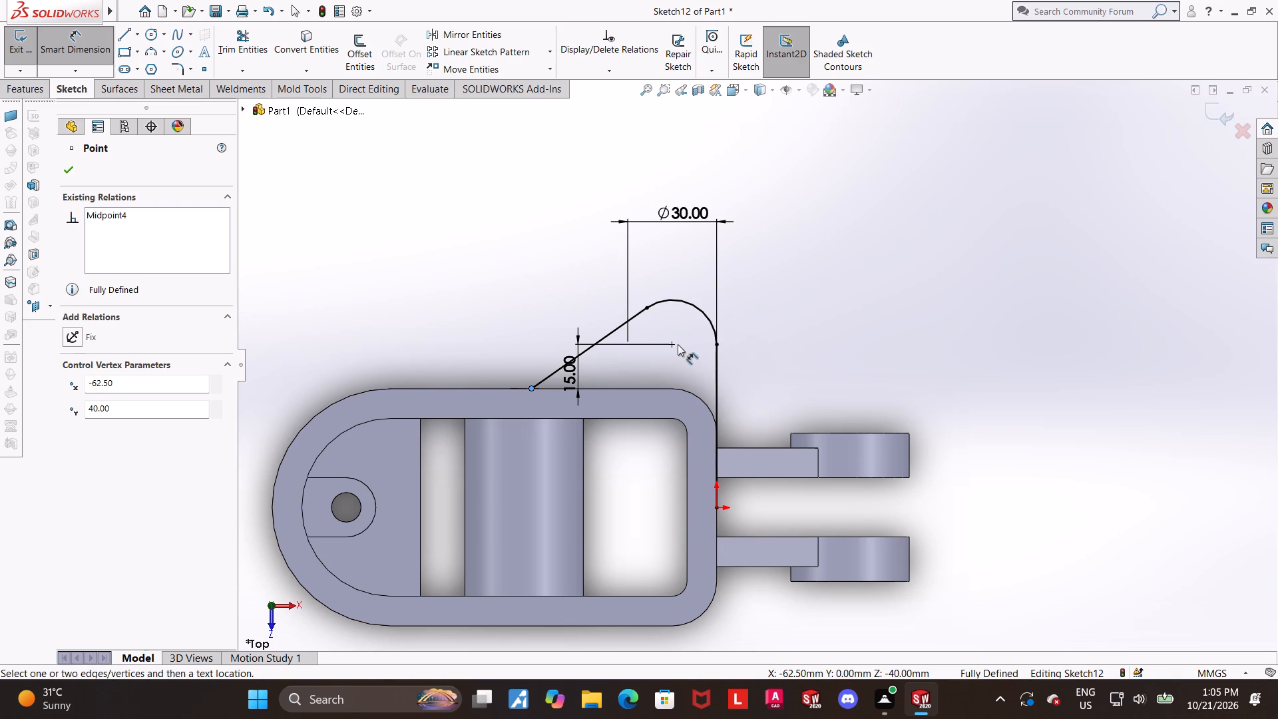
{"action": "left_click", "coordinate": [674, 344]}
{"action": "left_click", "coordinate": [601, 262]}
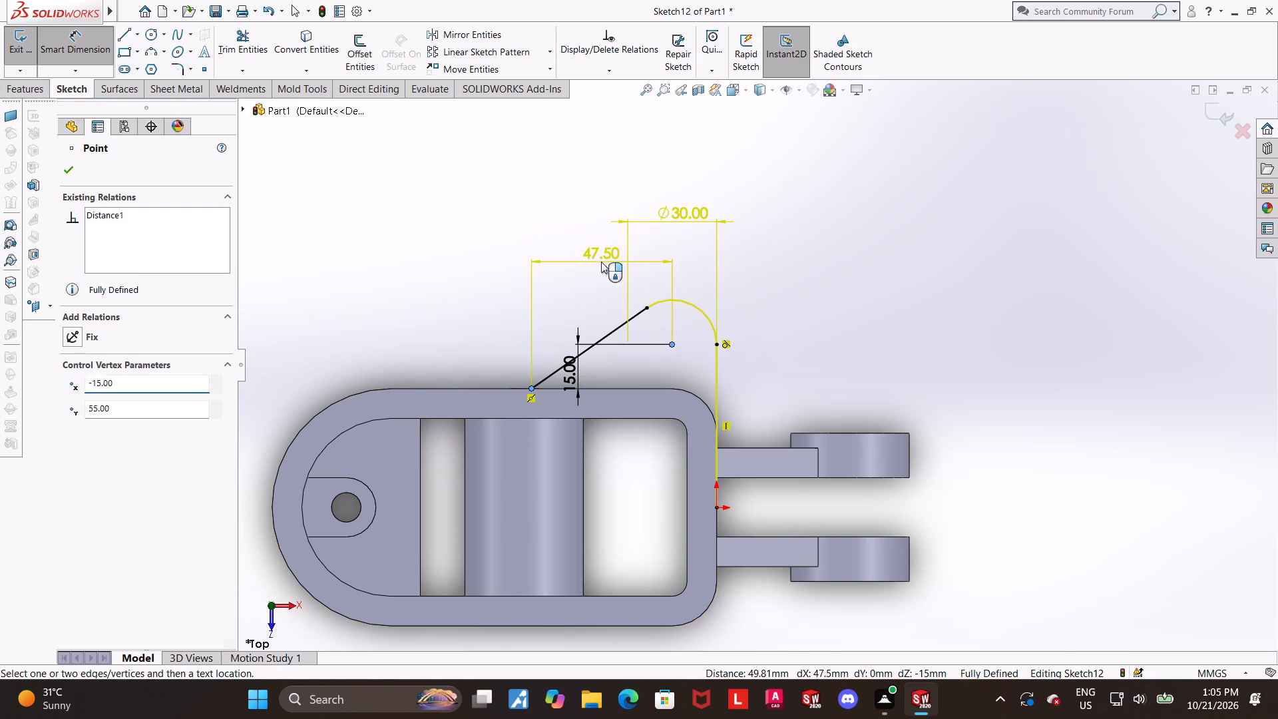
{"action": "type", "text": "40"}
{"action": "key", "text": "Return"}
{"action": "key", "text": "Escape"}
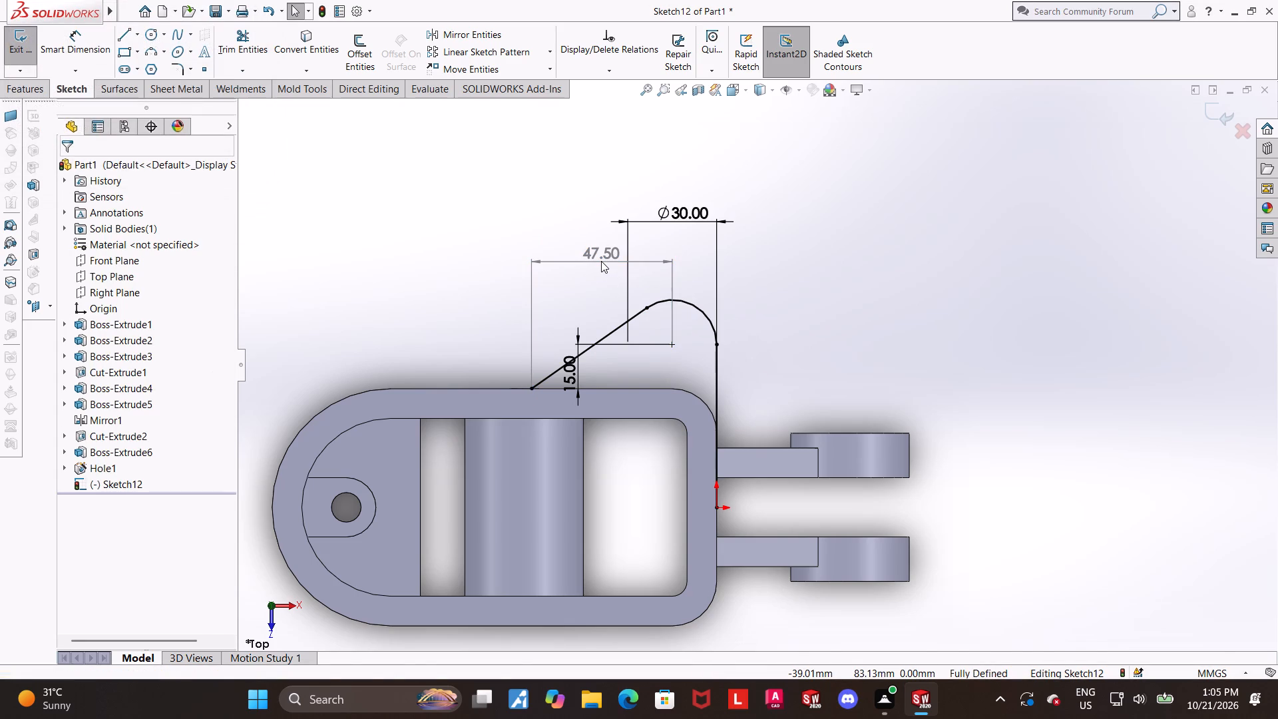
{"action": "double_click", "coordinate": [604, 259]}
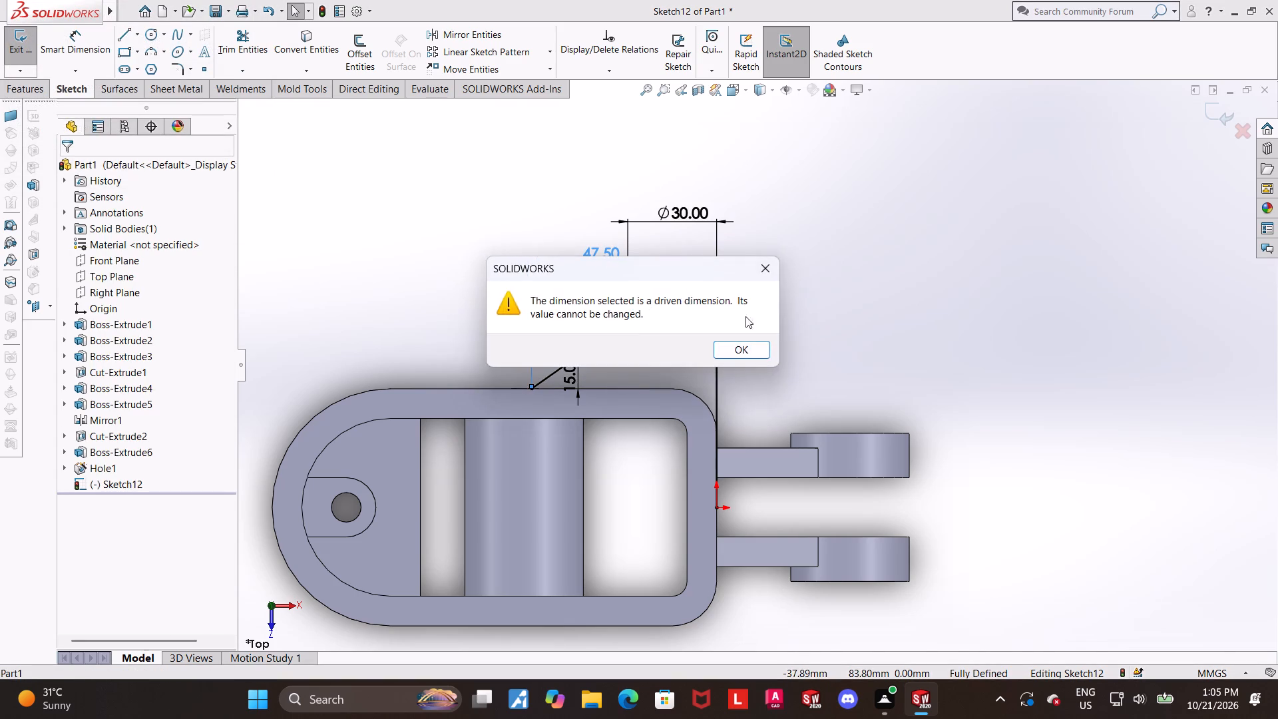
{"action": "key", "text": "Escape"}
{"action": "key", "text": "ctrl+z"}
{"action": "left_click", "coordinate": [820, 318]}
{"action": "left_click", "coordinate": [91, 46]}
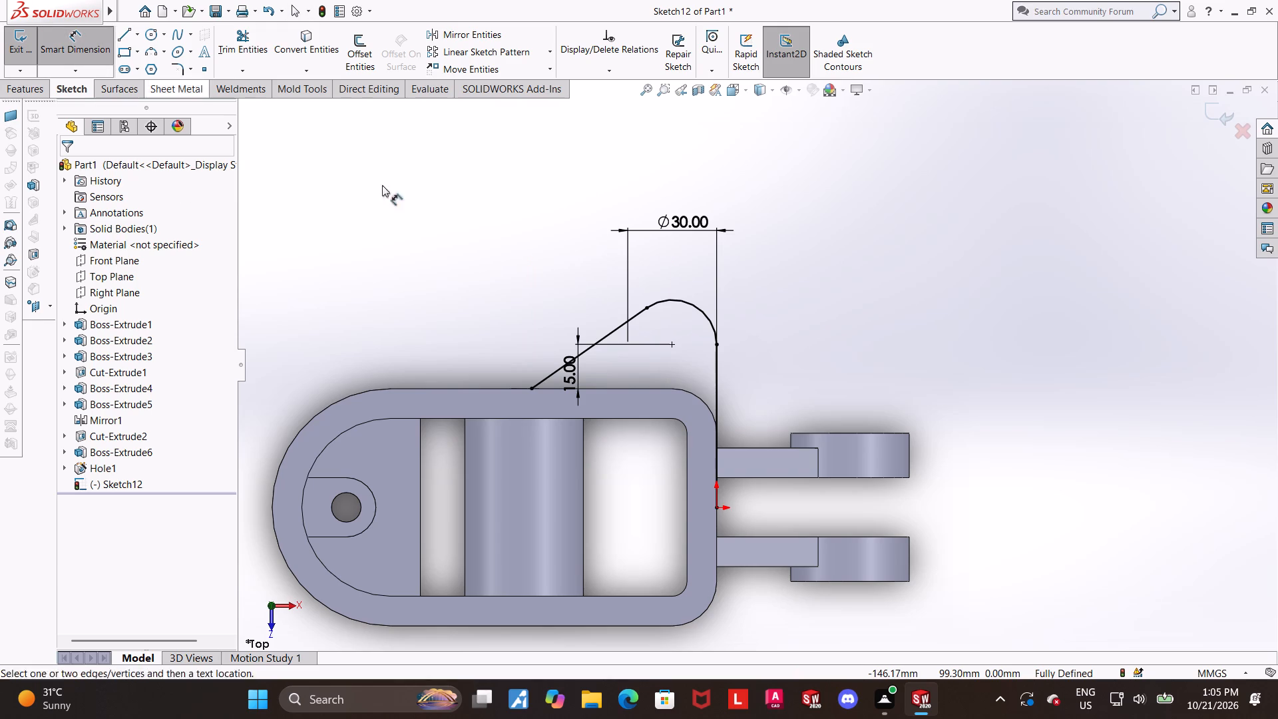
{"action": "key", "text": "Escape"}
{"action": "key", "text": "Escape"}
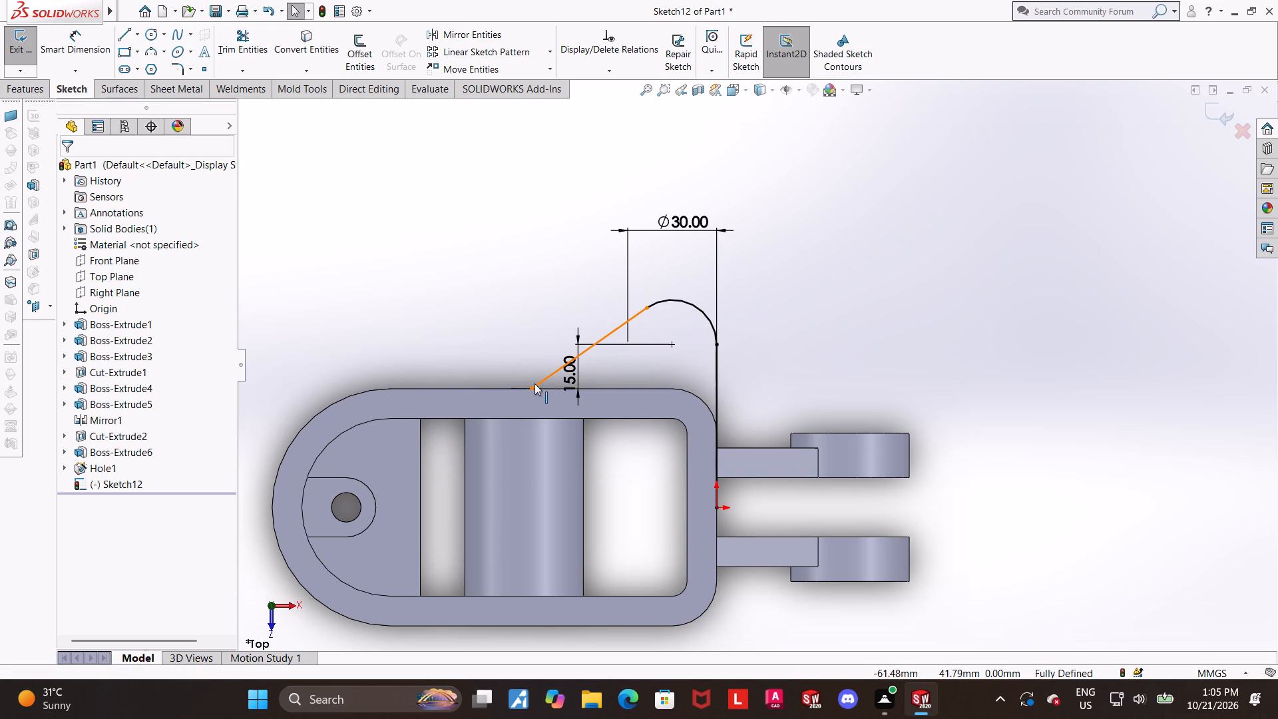
Delete the midpoint relation tying the slanted line's end to the ring's straight side edge.
{"action": "left_click_drag", "start_coordinate": [531, 387], "coordinate": [566, 386]}
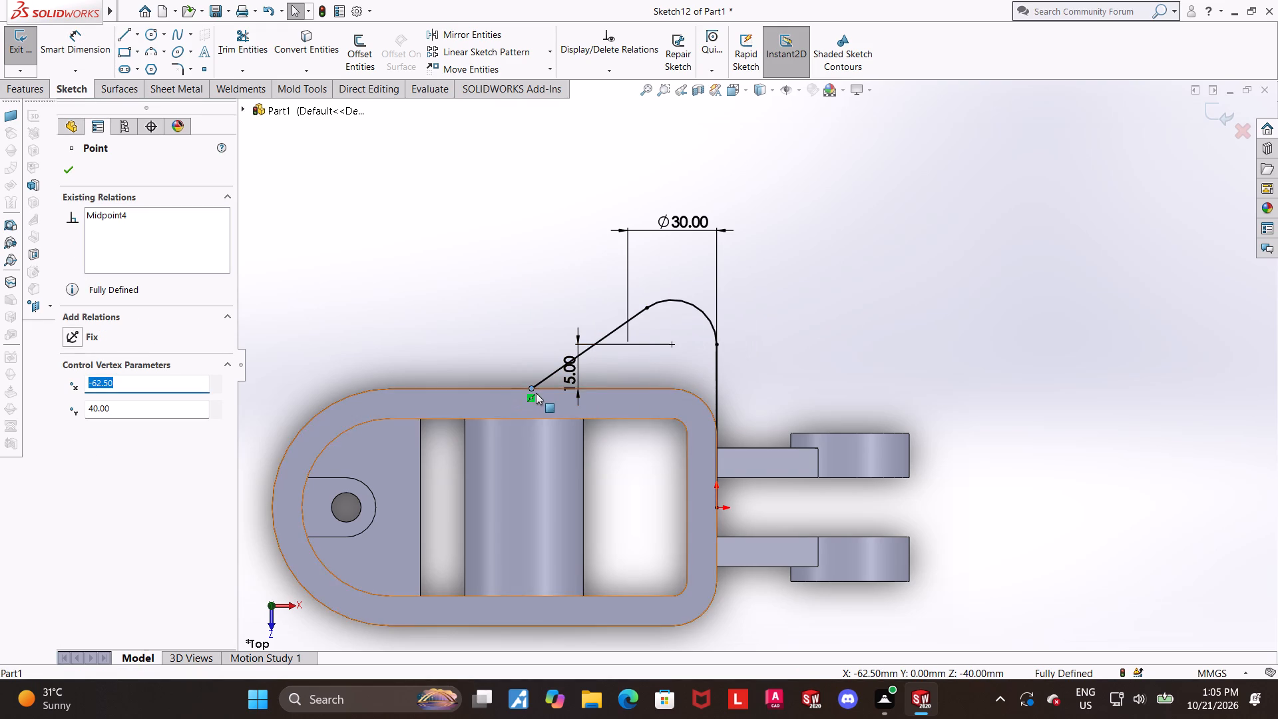
{"action": "right_click", "coordinate": [531, 395]}
{"action": "left_click", "coordinate": [571, 561]}
{"action": "left_click", "coordinate": [784, 352]}
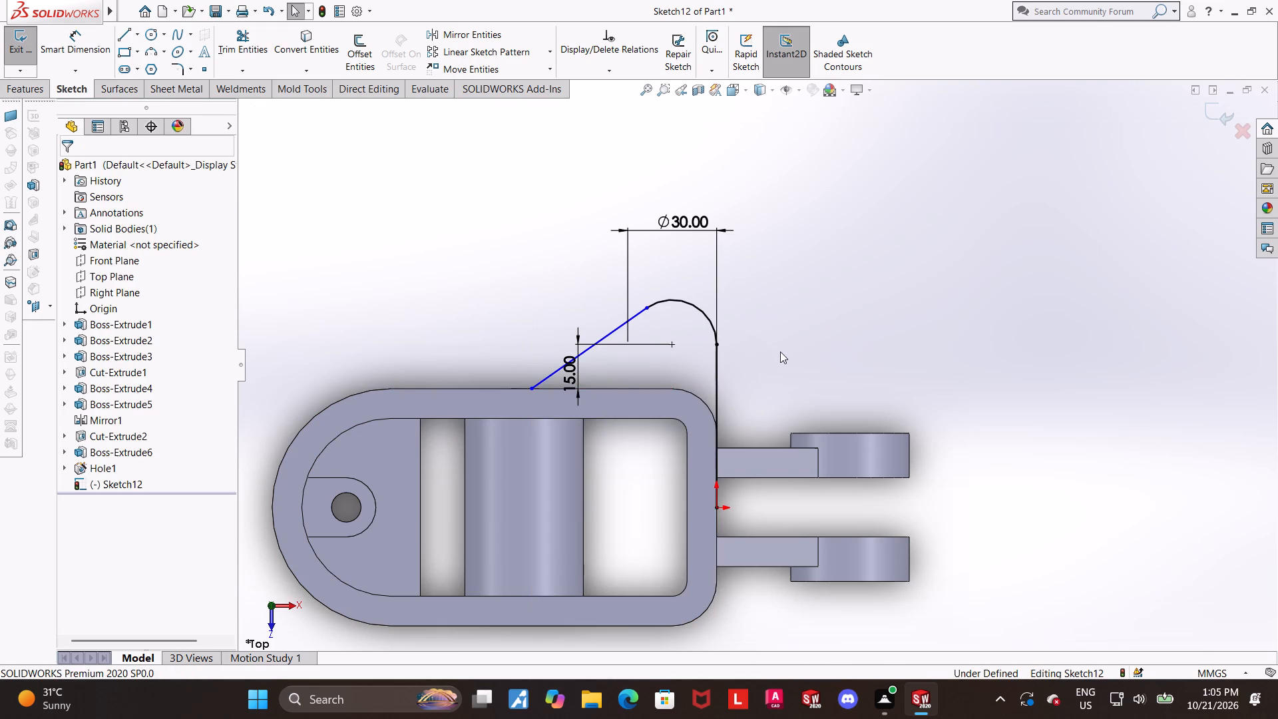
Dimension the horizontal distance from the slanted line's ring-side end to the arc centre as 40 mm.
{"action": "scroll", "coordinate": [658, 323], "scroll_direction": "down", "scroll_amount": 2}
{"action": "left_click", "coordinate": [70, 37]}
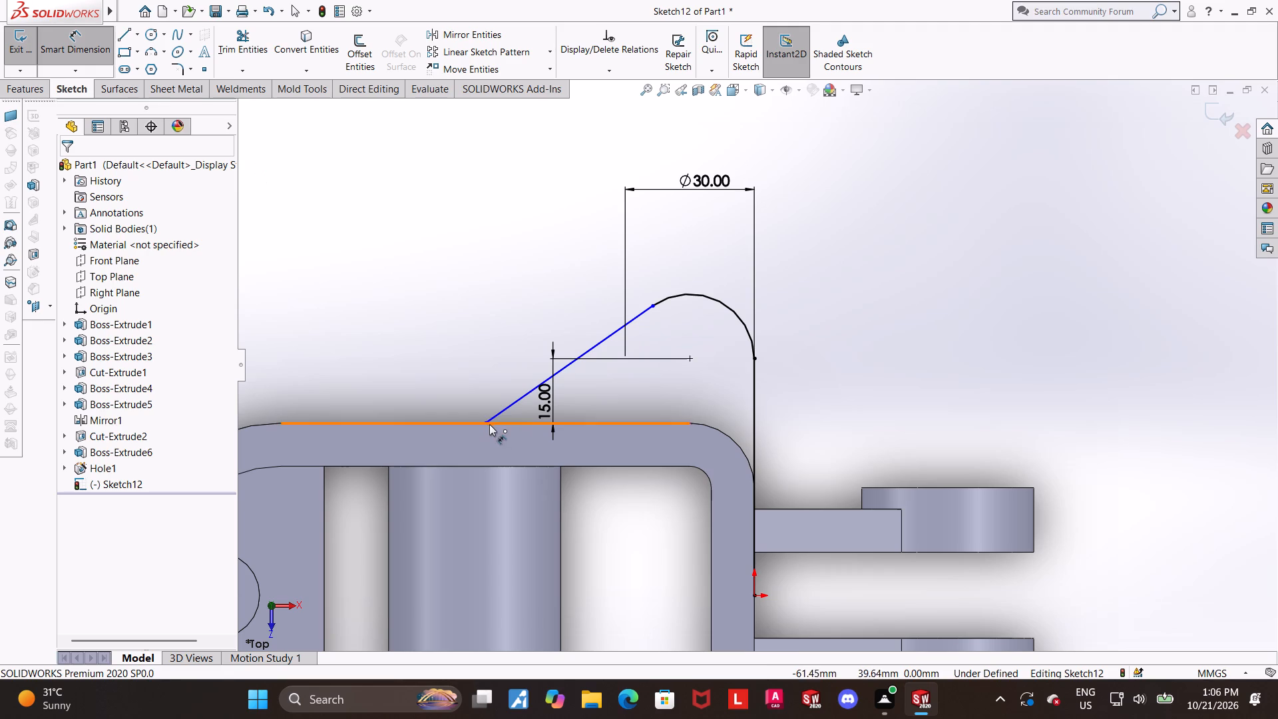
{"action": "left_click", "coordinate": [486, 421]}
{"action": "left_click", "coordinate": [692, 358]}
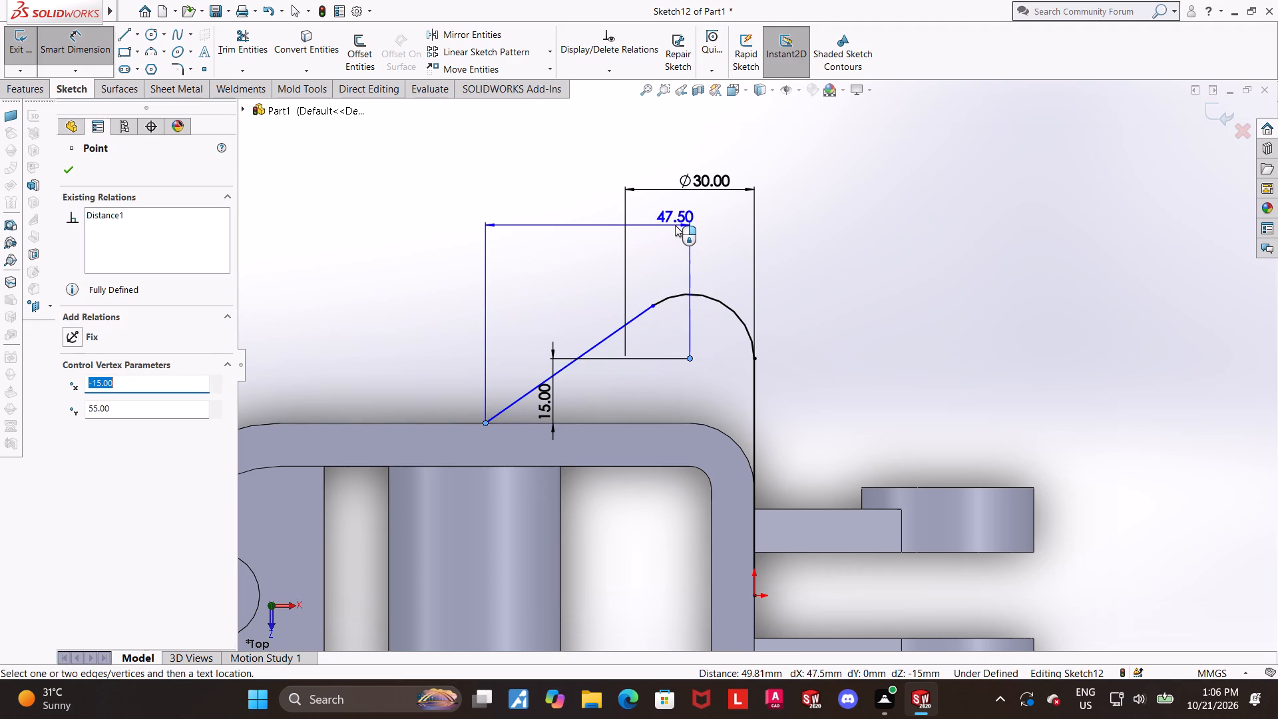
{"action": "left_click", "coordinate": [674, 229]}
{"action": "type", "text": "40"}
{"action": "key", "text": "Return"}
{"action": "key", "text": "Escape"}
{"action": "key", "text": "Escape"}
{"action": "left_click", "coordinate": [907, 307]}
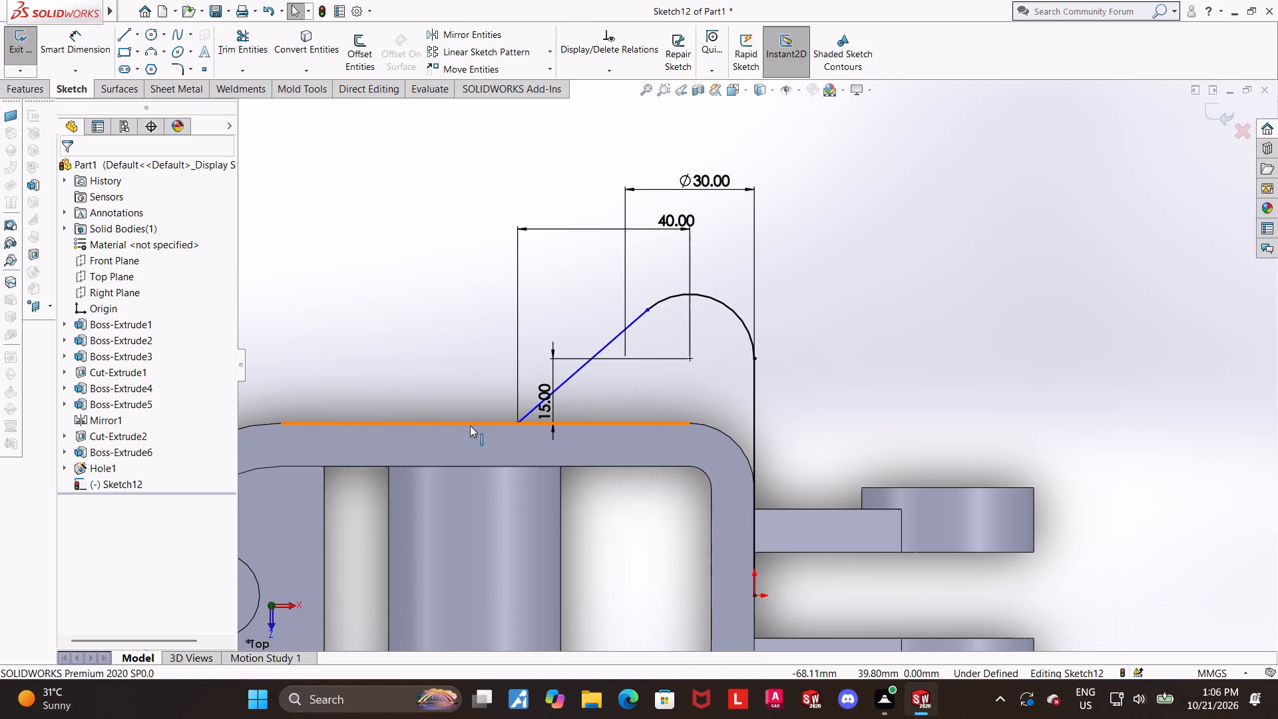
Make the slanted line's lower end coincident with the ring's outer straight side edge.
{"action": "left_click", "coordinate": [519, 424]}
{"action": "left_click", "coordinate": [596, 421], "text": "ctrl"}
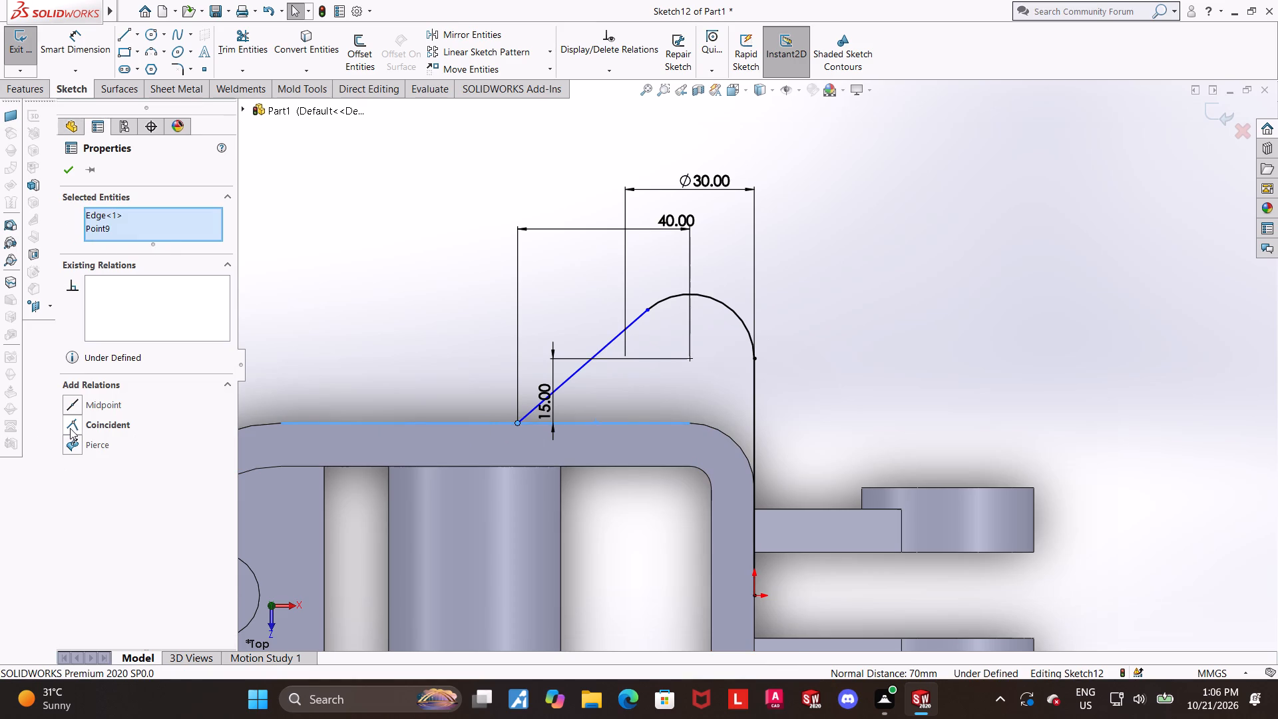
{"action": "left_click", "coordinate": [70, 428]}
{"action": "left_click", "coordinate": [1221, 349]}
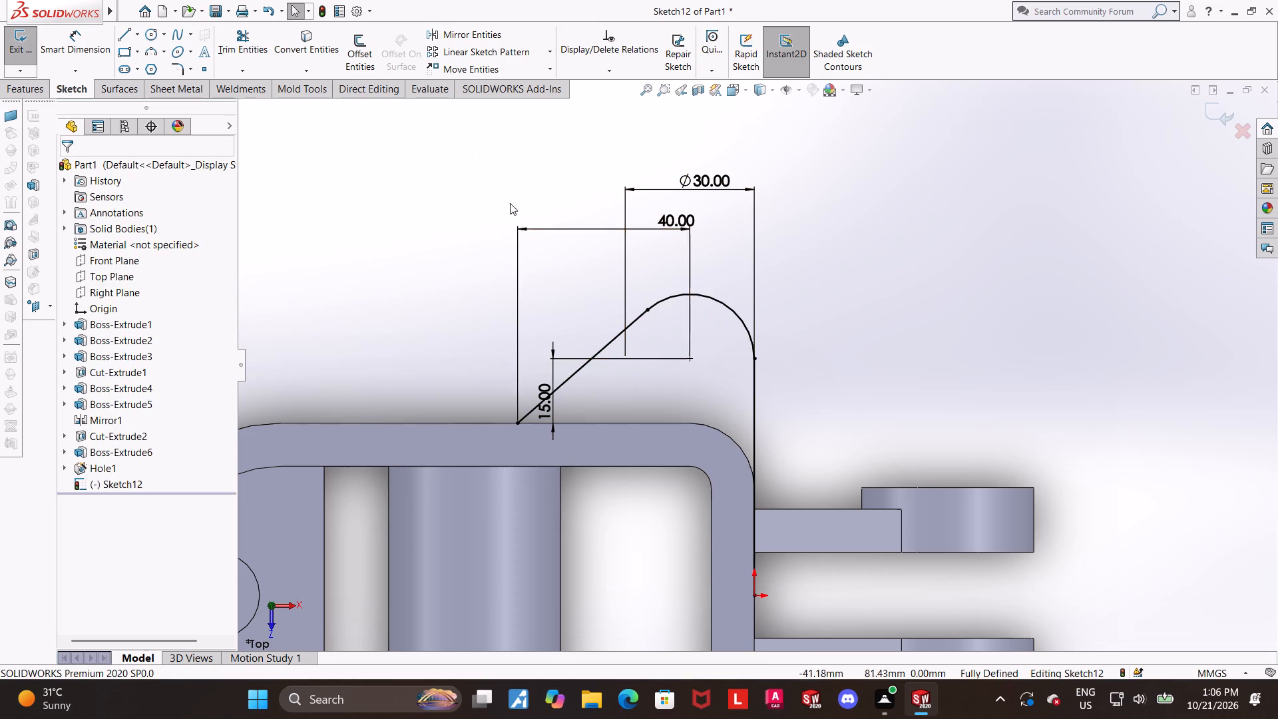
Convert the ring's outer straight side edge and its adjoining rounded corner edge into sketch entities.
{"action": "left_click", "coordinate": [300, 41]}
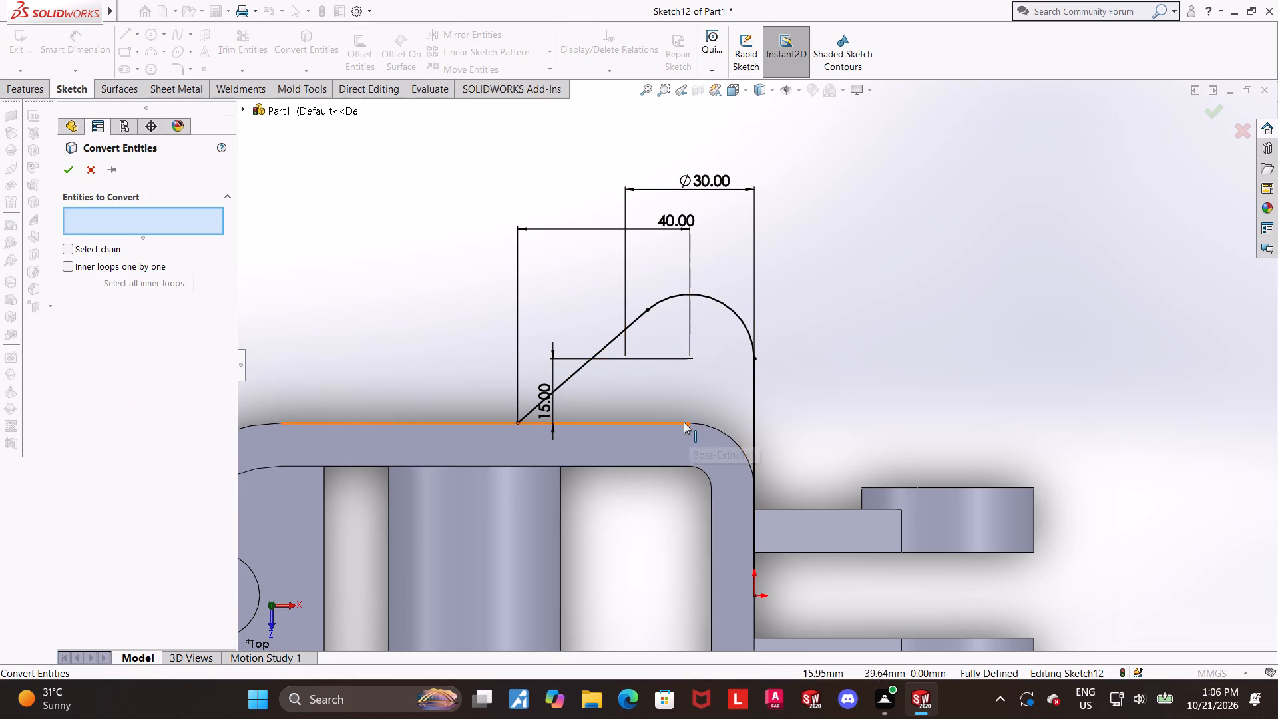
{"action": "left_click", "coordinate": [684, 422]}
{"action": "left_click", "coordinate": [721, 429]}
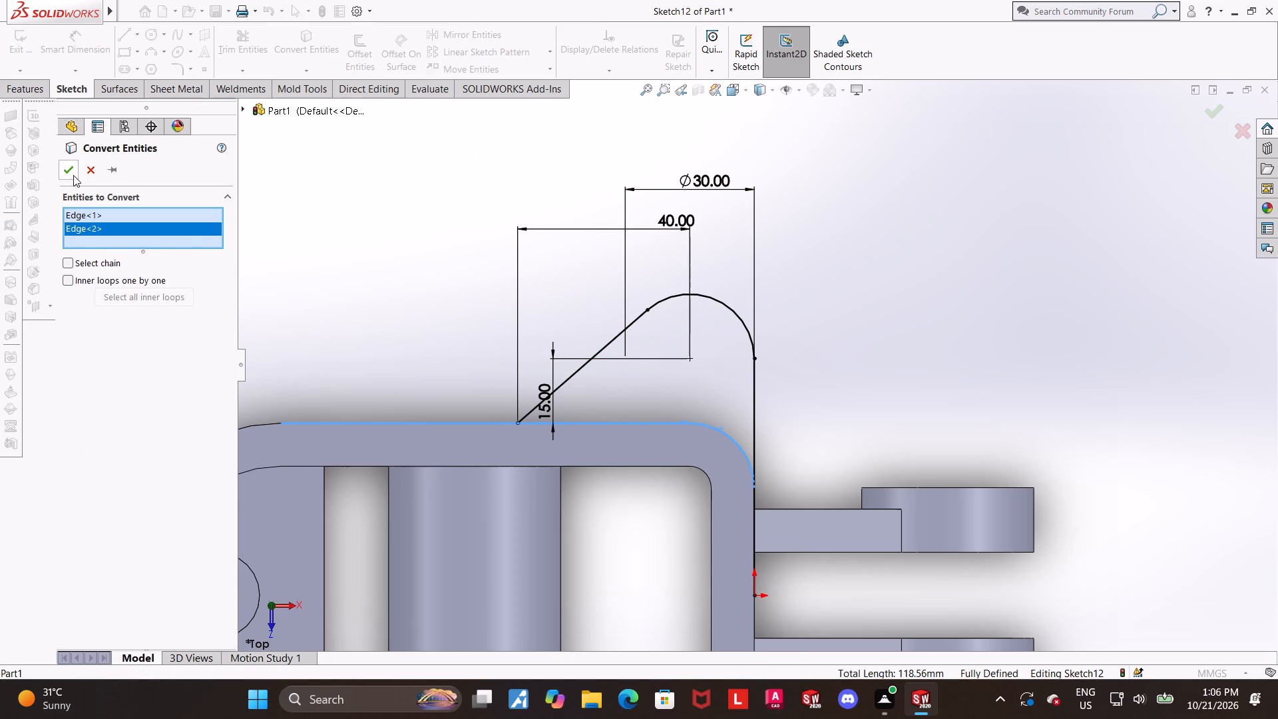
{"action": "left_click", "coordinate": [72, 172]}
Trim the converted straight edge beyond the slanted line's end, on the side away from the rounded corner.
{"action": "left_click", "coordinate": [259, 43]}
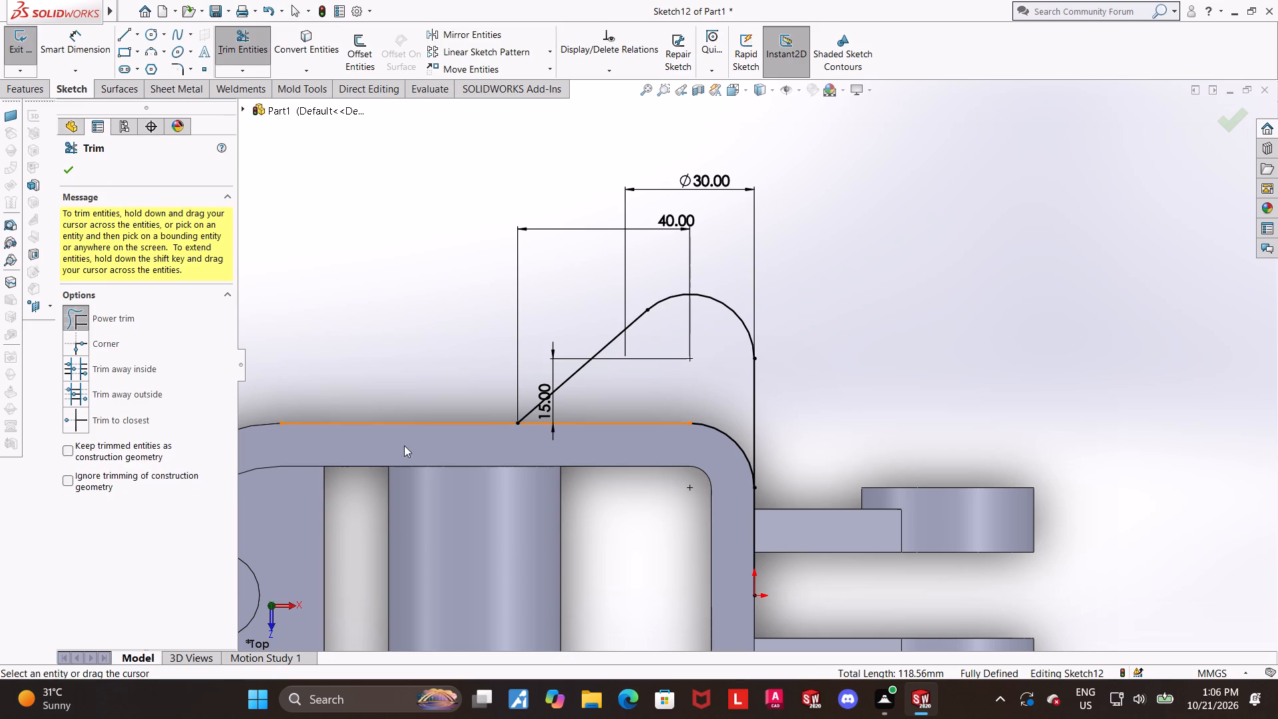
{"action": "left_click_drag", "start_coordinate": [409, 452], "coordinate": [410, 367]}
{"action": "scroll", "coordinate": [562, 407], "scroll_direction": "up", "scroll_amount": 2}
{"action": "scroll", "coordinate": [911, 422], "scroll_direction": "down", "scroll_amount": 2}
{"action": "key", "text": "Escape"}
{"action": "key", "text": "Escape"}
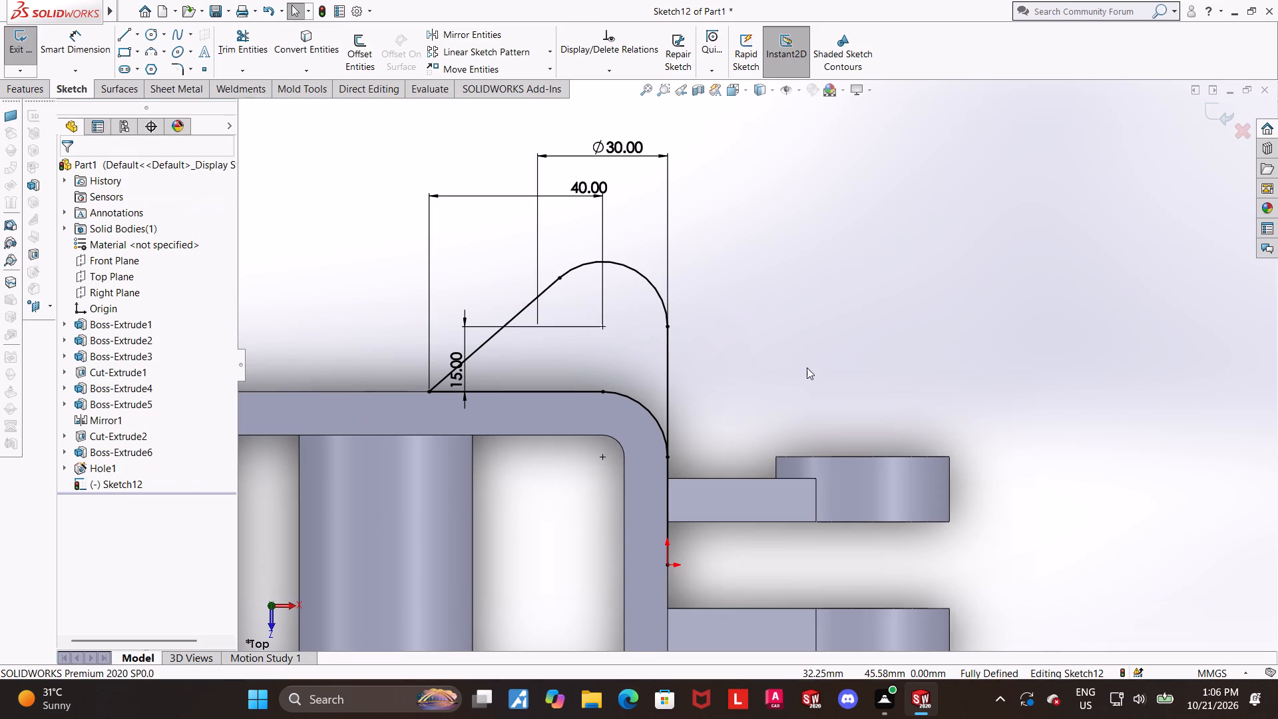
Trim the vertical line's part between the origin and the rounded corner's end, and select the remaining endpoint.
{"action": "left_click", "coordinate": [240, 53]}
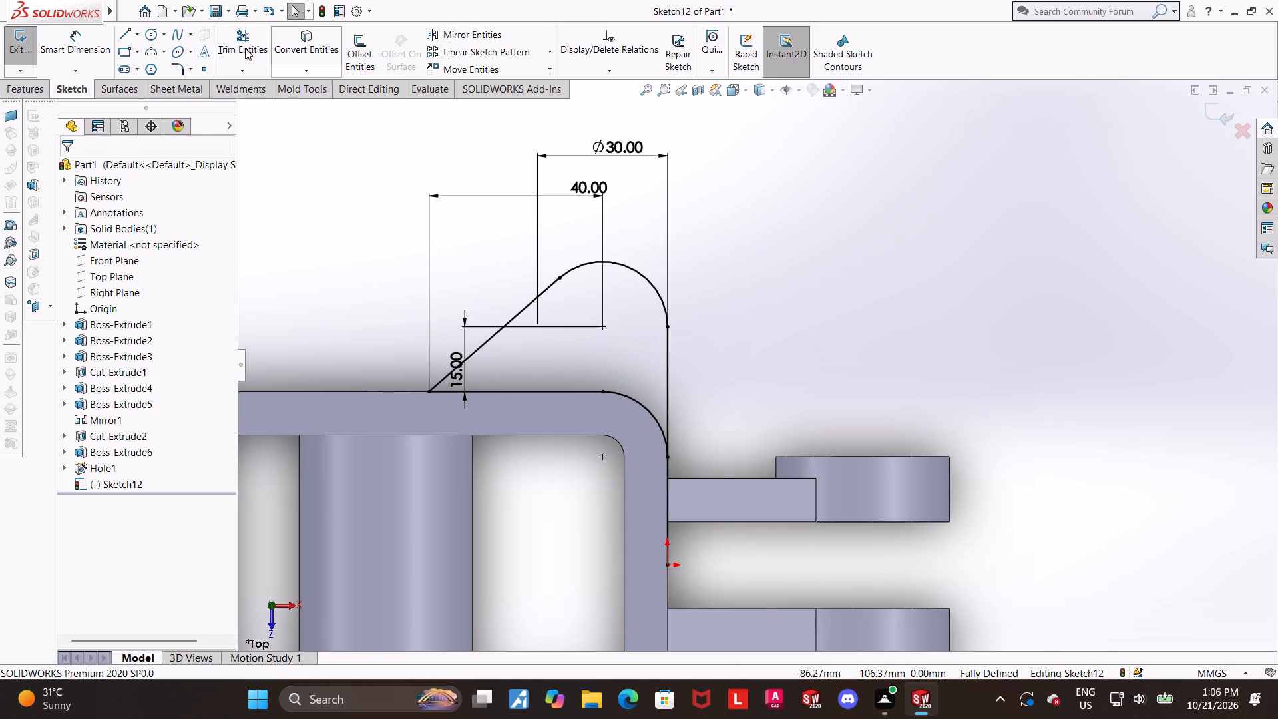
{"action": "left_click", "coordinate": [242, 42]}
{"action": "left_click_drag", "start_coordinate": [702, 517], "coordinate": [637, 502]}
{"action": "key", "text": "Escape"}
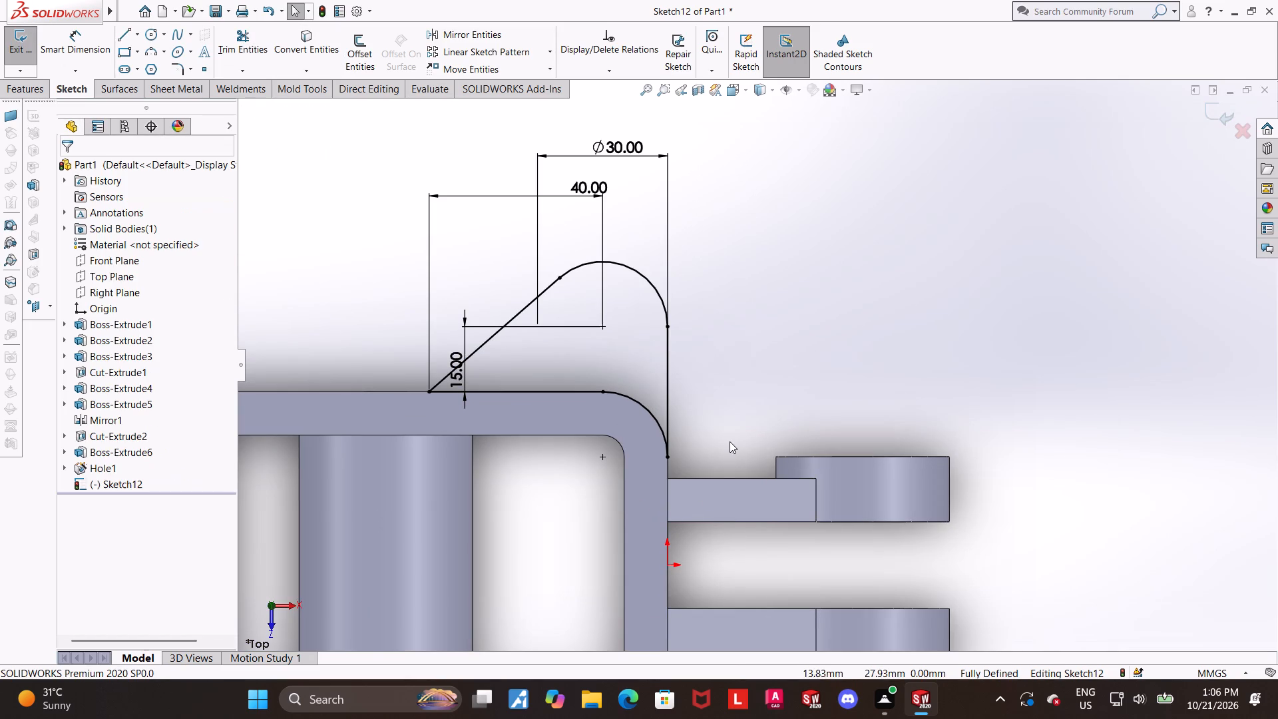
{"action": "key", "text": "Escape"}
{"action": "left_click", "coordinate": [737, 449]}
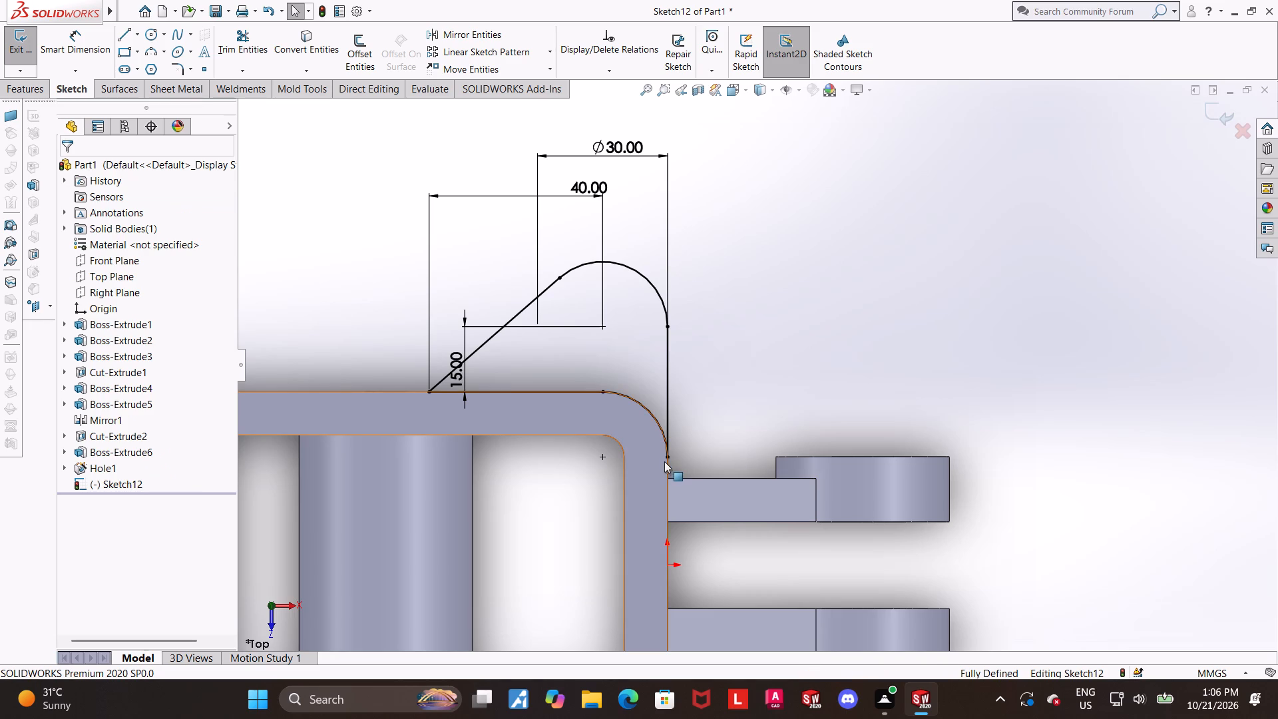
{"action": "left_click", "coordinate": [666, 459]}
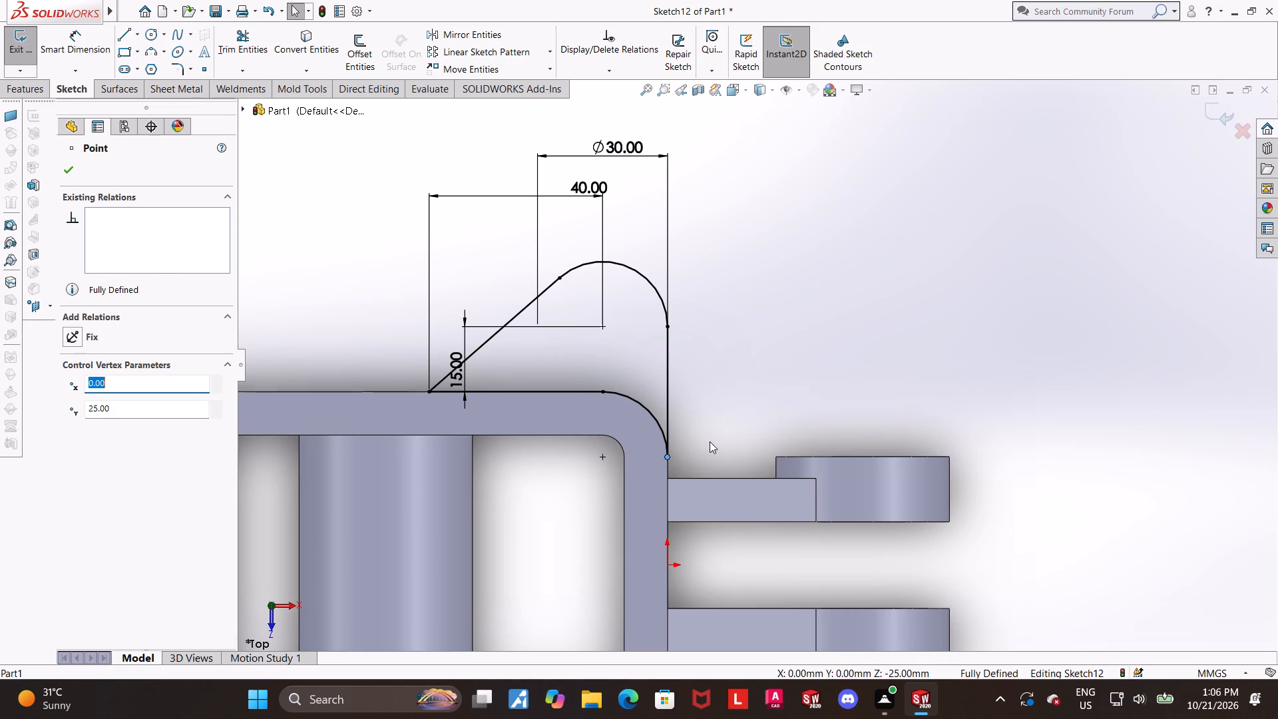
Replace the diameter dimension on the lug's rounded end with a 15 mm radius dimension.
{"action": "left_click", "coordinate": [710, 441]}
{"action": "scroll", "coordinate": [704, 452], "scroll_direction": "up", "scroll_amount": 1}
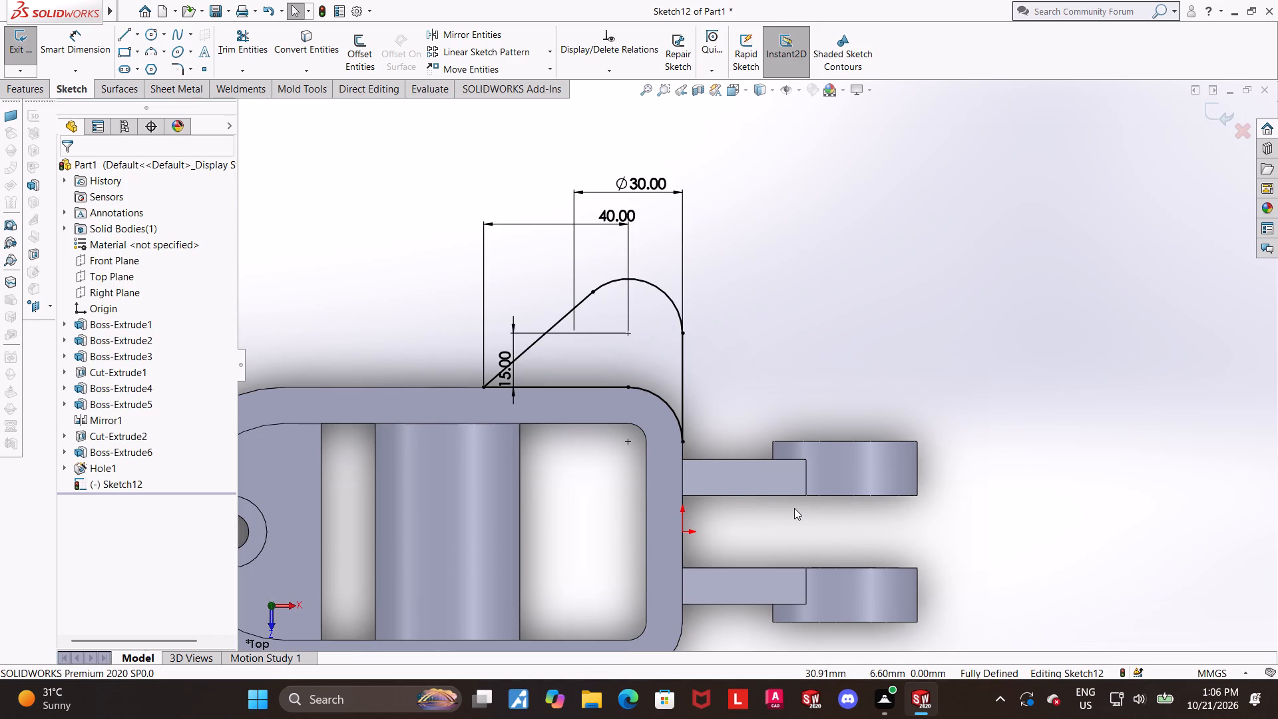
{"action": "scroll", "coordinate": [794, 508], "scroll_direction": "down", "scroll_amount": 1}
{"action": "scroll", "coordinate": [794, 508], "scroll_direction": "up", "scroll_amount": 1}
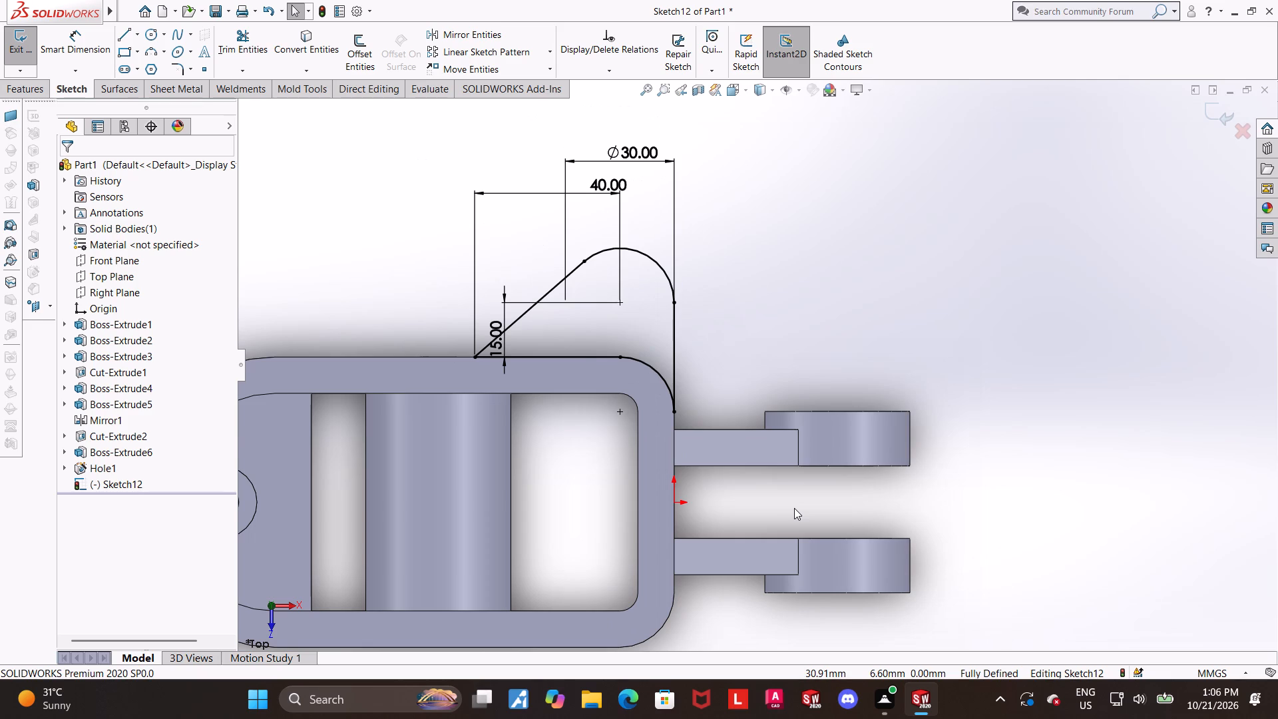
{"action": "scroll", "coordinate": [794, 508], "scroll_direction": "up", "scroll_amount": 1}
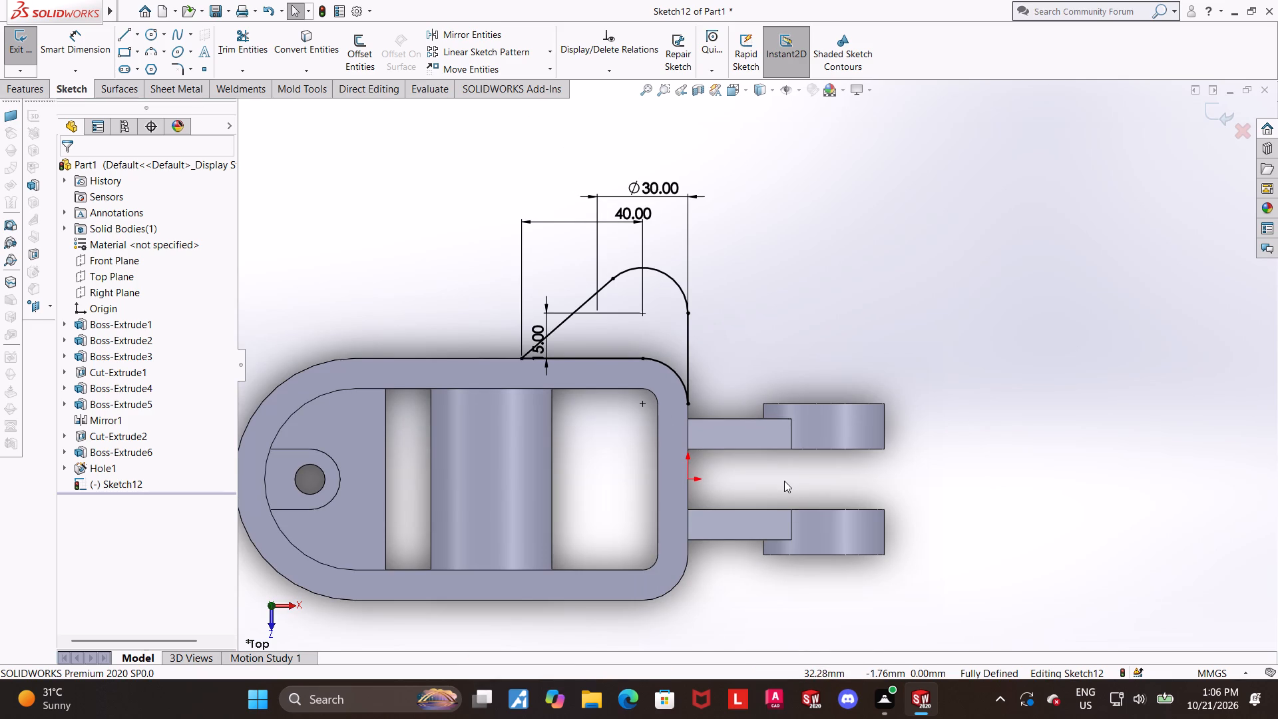
{"action": "scroll", "coordinate": [782, 478], "scroll_direction": "up", "scroll_amount": 1}
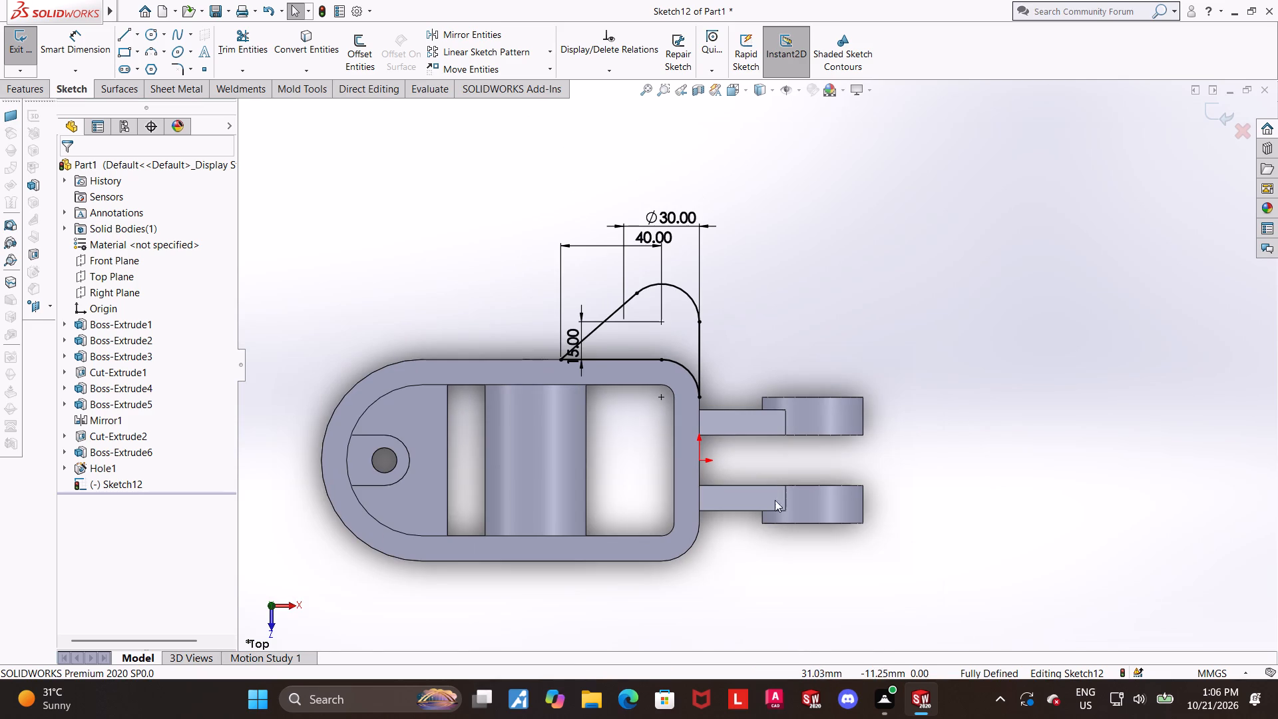
{"action": "scroll", "coordinate": [743, 318], "scroll_direction": "down", "scroll_amount": 2}
{"action": "scroll", "coordinate": [633, 204], "scroll_direction": "down", "scroll_amount": 1}
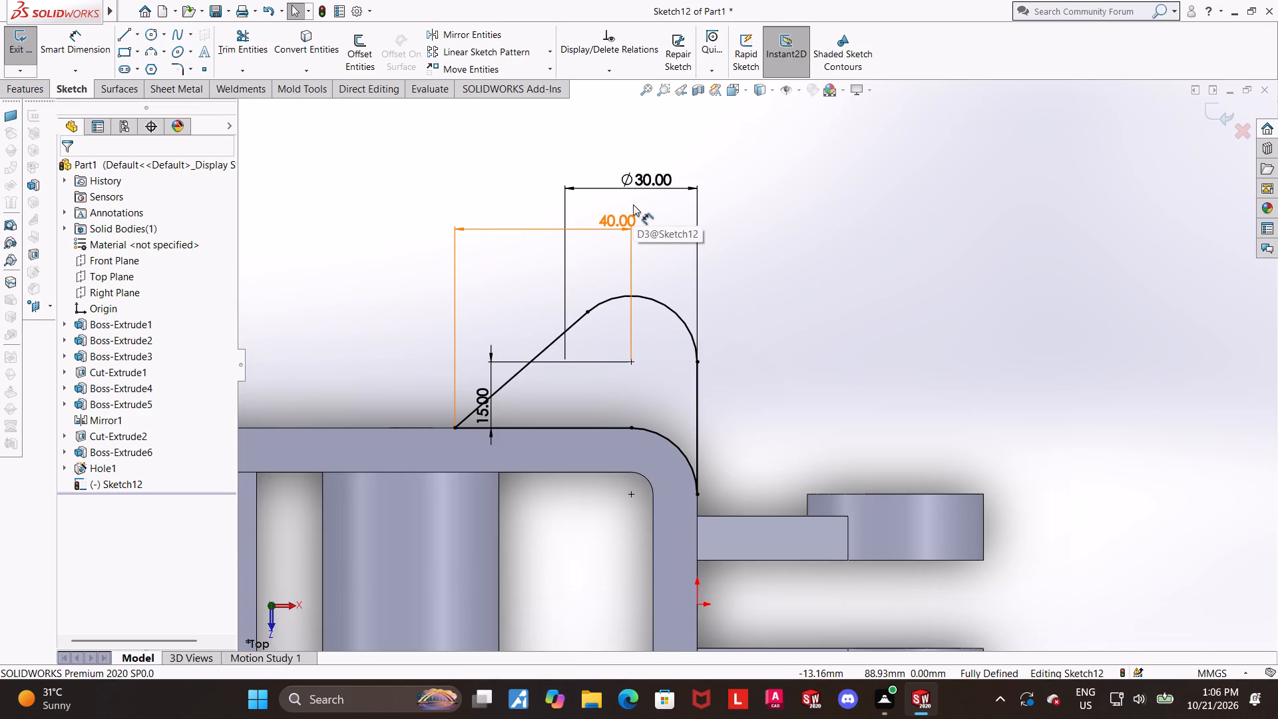
{"action": "right_click", "coordinate": [652, 180]}
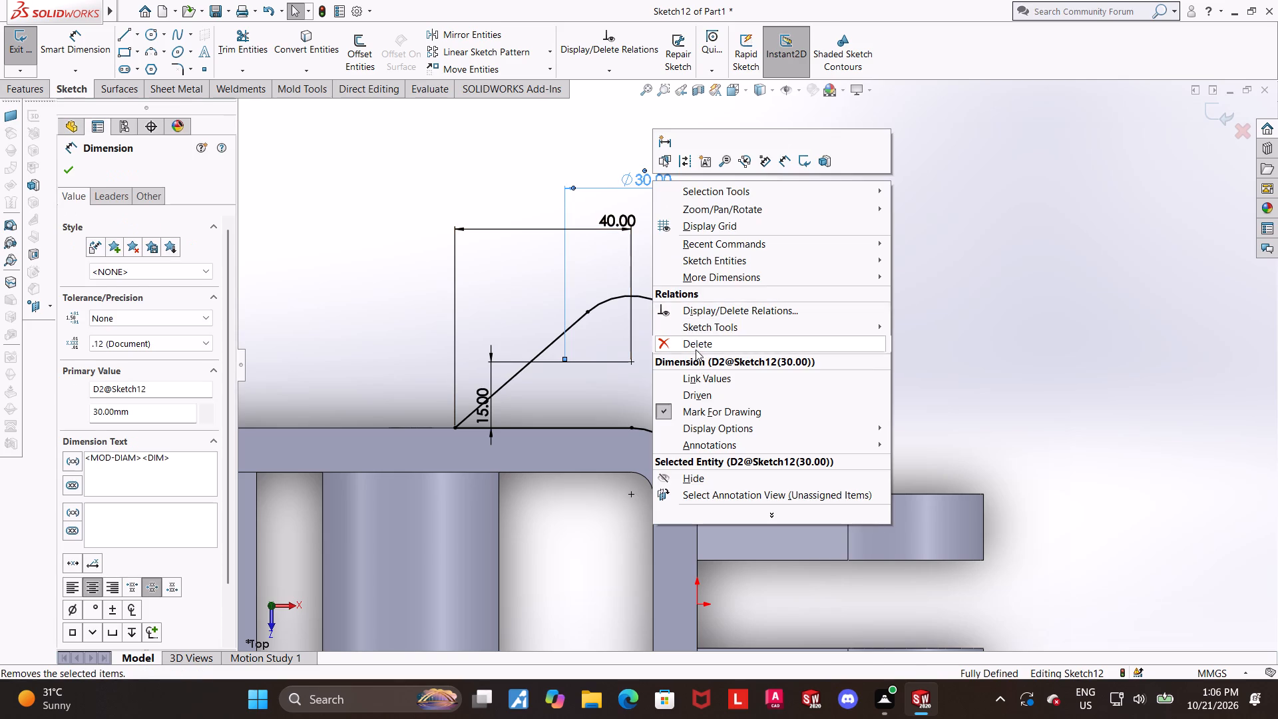
{"action": "left_click", "coordinate": [696, 349]}
{"action": "left_click", "coordinate": [82, 47]}
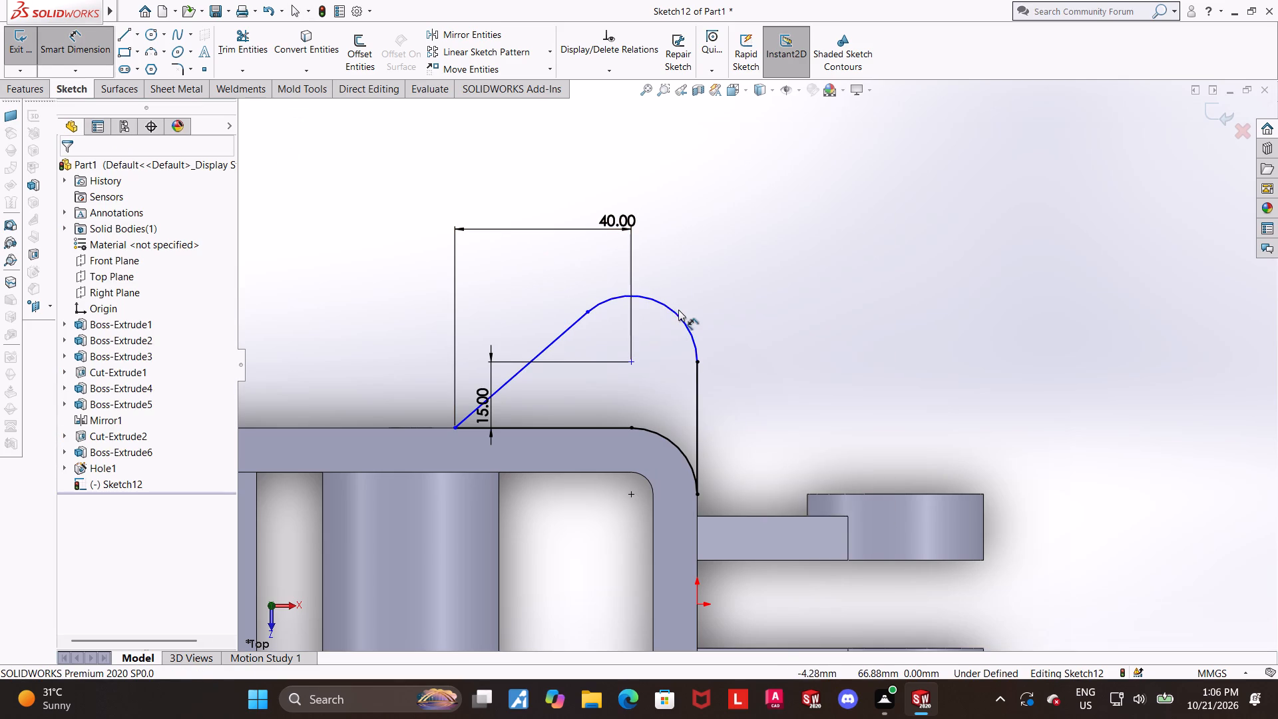
{"action": "left_click", "coordinate": [678, 310]}
{"action": "left_click", "coordinate": [678, 316]}
{"action": "left_click", "coordinate": [773, 270]}
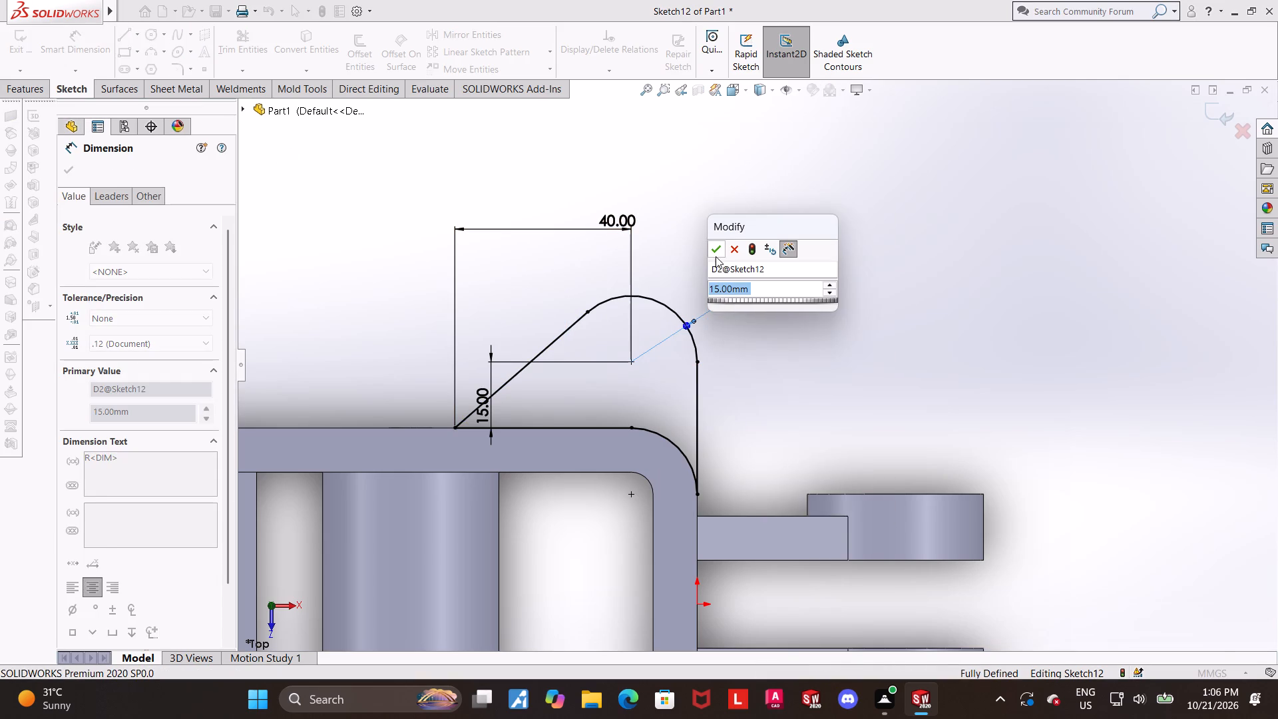
{"action": "left_click", "coordinate": [716, 256]}
{"action": "left_click", "coordinate": [815, 369]}
Move the vertical 15 mm dimension inside the lug profile, closer to the arc's centre.
{"action": "scroll", "coordinate": [803, 320], "scroll_direction": "up", "scroll_amount": 1}
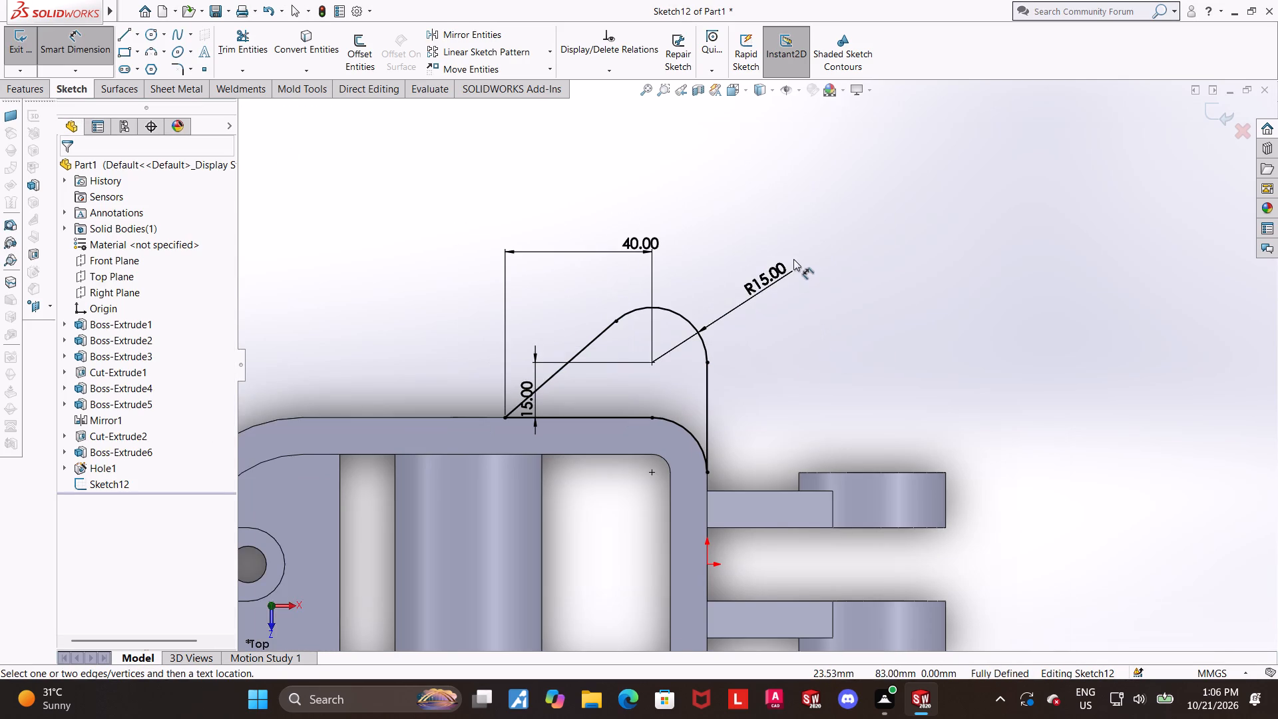
{"action": "scroll", "coordinate": [793, 266], "scroll_direction": "down", "scroll_amount": 1}
{"action": "scroll", "coordinate": [713, 300], "scroll_direction": "up", "scroll_amount": 1}
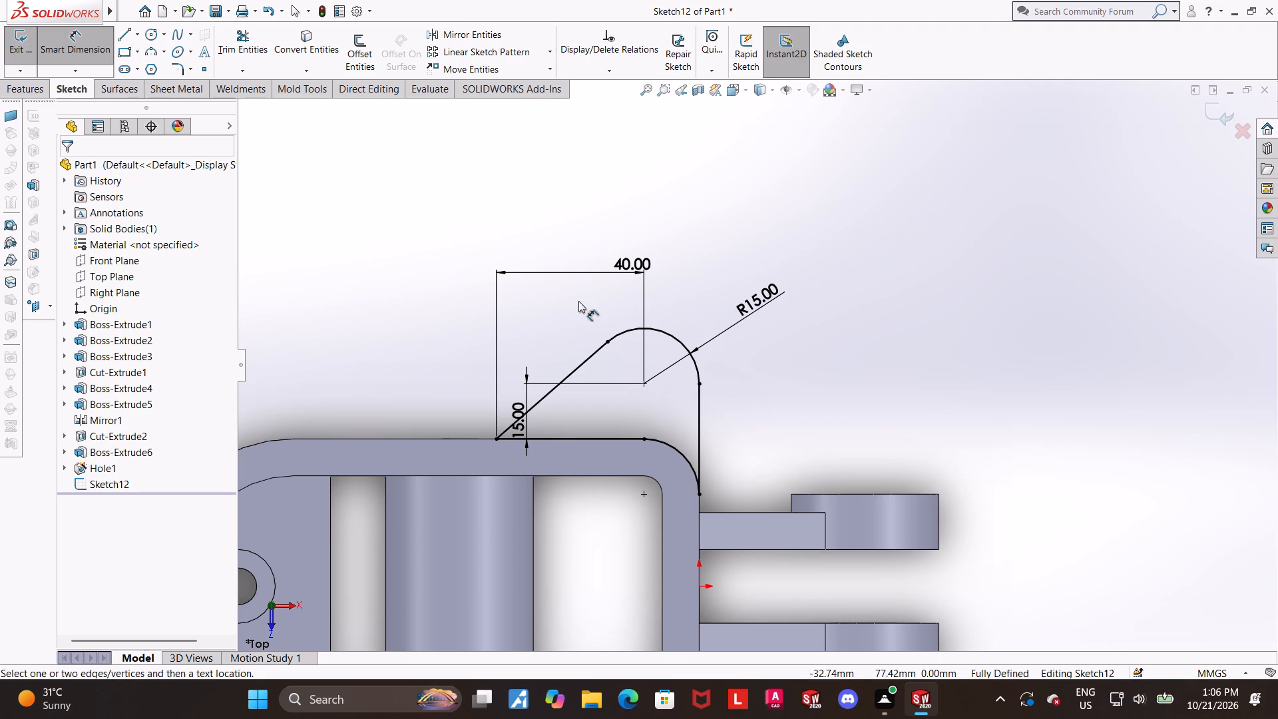
{"action": "scroll", "coordinate": [791, 409], "scroll_direction": "up", "scroll_amount": 1}
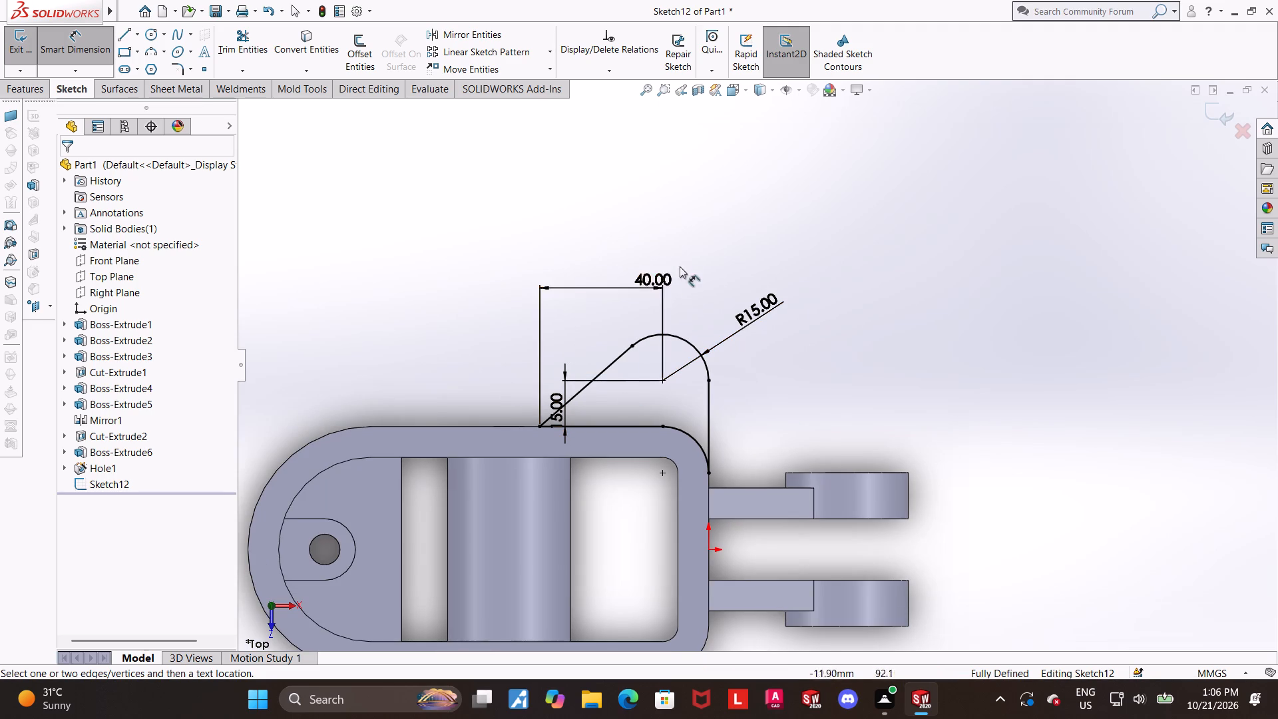
{"action": "scroll", "coordinate": [807, 376], "scroll_direction": "up", "scroll_amount": 1}
{"action": "scroll", "coordinate": [809, 376], "scroll_direction": "down", "scroll_amount": 1}
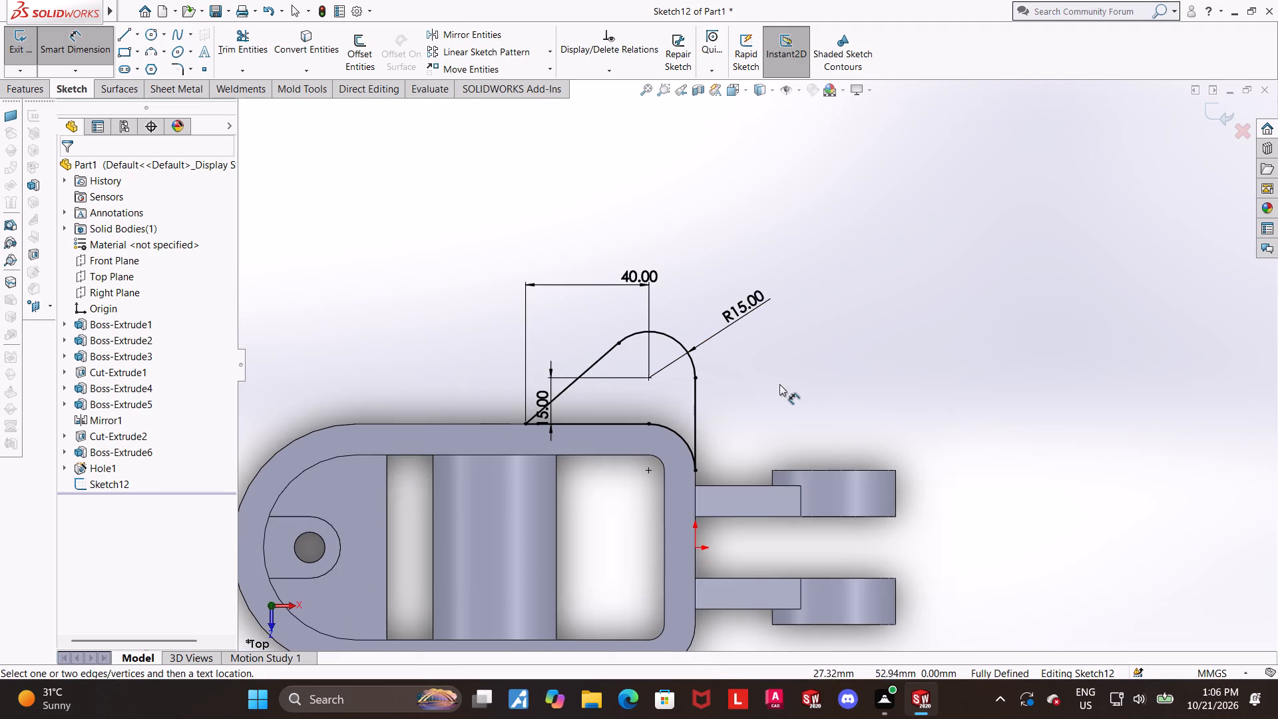
{"action": "scroll", "coordinate": [781, 392], "scroll_direction": "down", "scroll_amount": 2}
{"action": "left_click_drag", "start_coordinate": [435, 415], "coordinate": [515, 414]}
{"action": "left_click", "coordinate": [807, 391]}
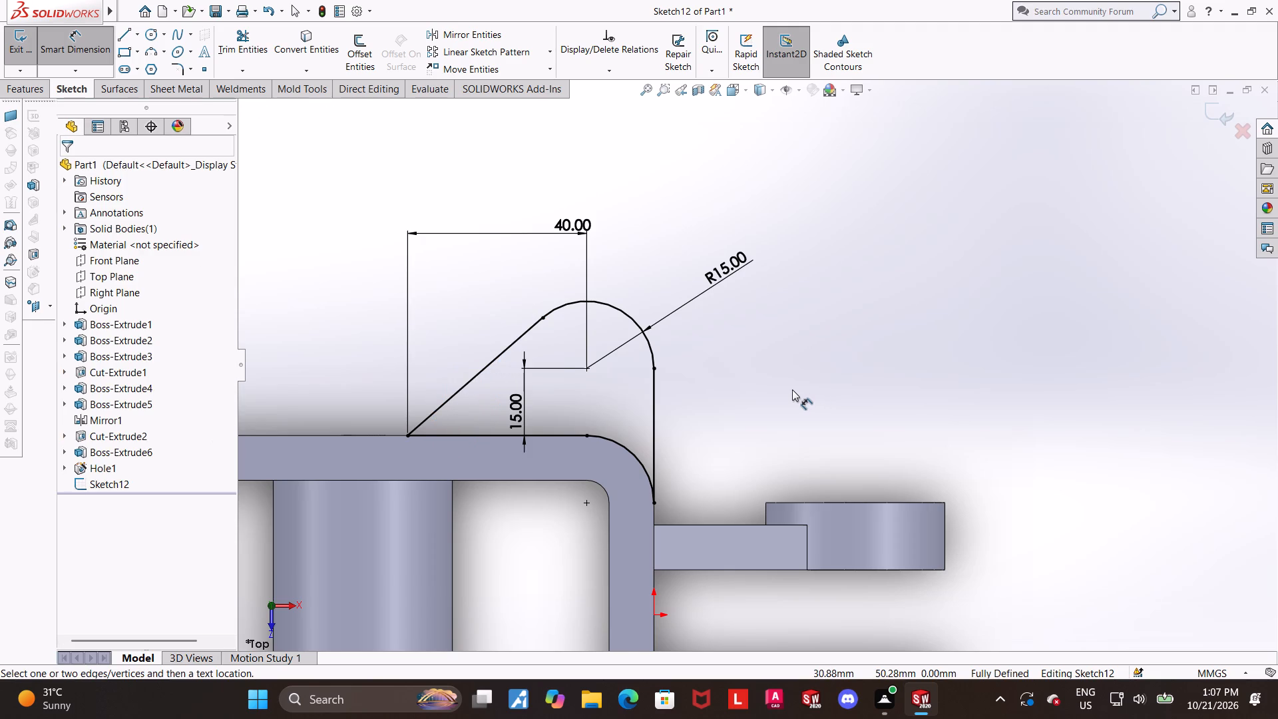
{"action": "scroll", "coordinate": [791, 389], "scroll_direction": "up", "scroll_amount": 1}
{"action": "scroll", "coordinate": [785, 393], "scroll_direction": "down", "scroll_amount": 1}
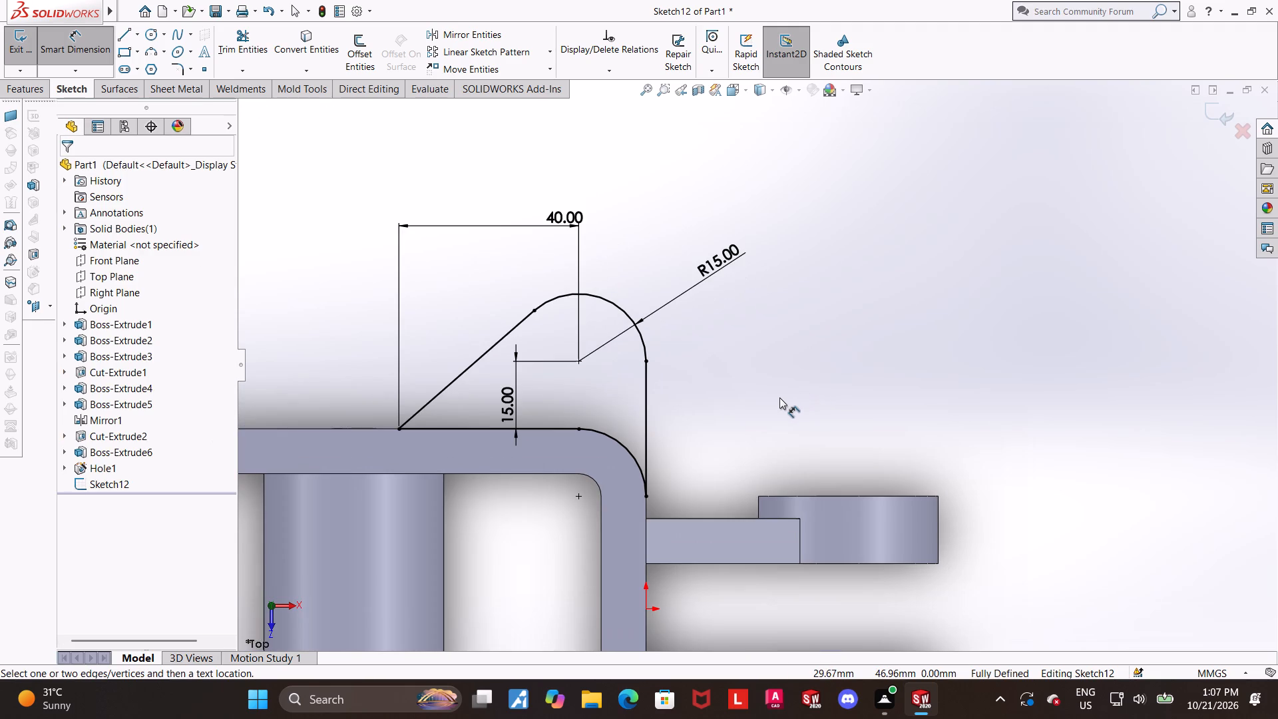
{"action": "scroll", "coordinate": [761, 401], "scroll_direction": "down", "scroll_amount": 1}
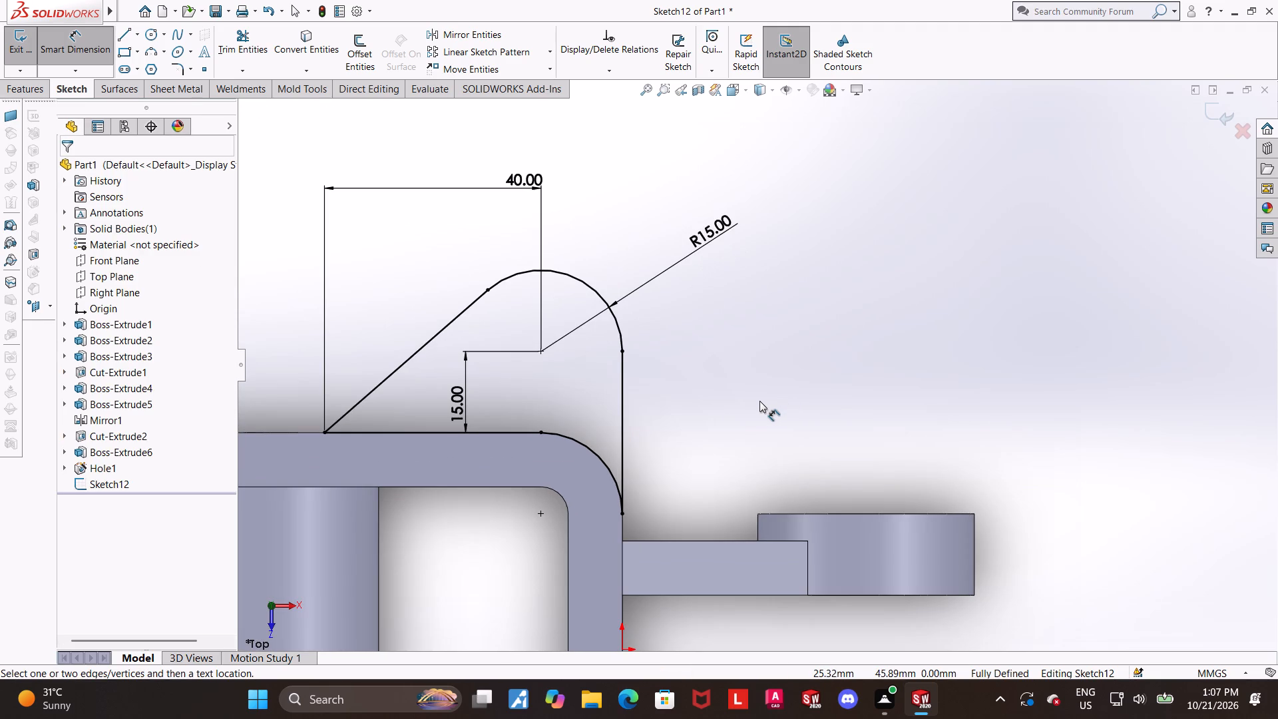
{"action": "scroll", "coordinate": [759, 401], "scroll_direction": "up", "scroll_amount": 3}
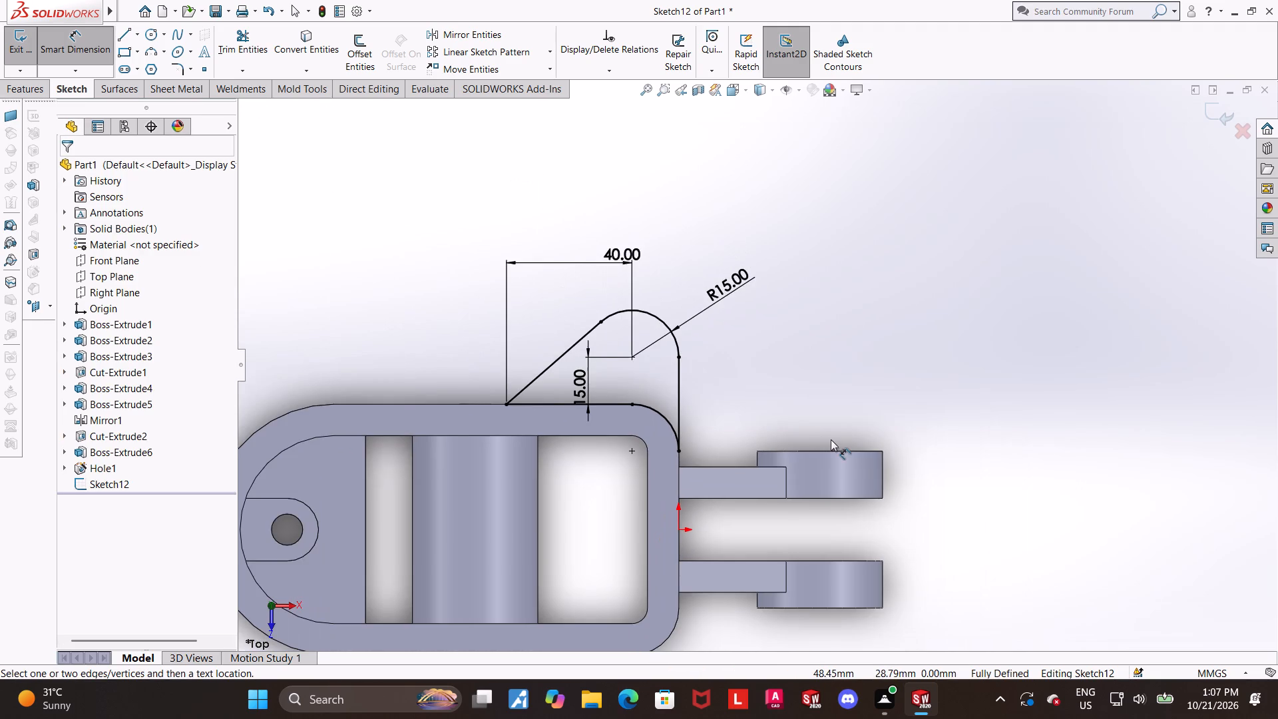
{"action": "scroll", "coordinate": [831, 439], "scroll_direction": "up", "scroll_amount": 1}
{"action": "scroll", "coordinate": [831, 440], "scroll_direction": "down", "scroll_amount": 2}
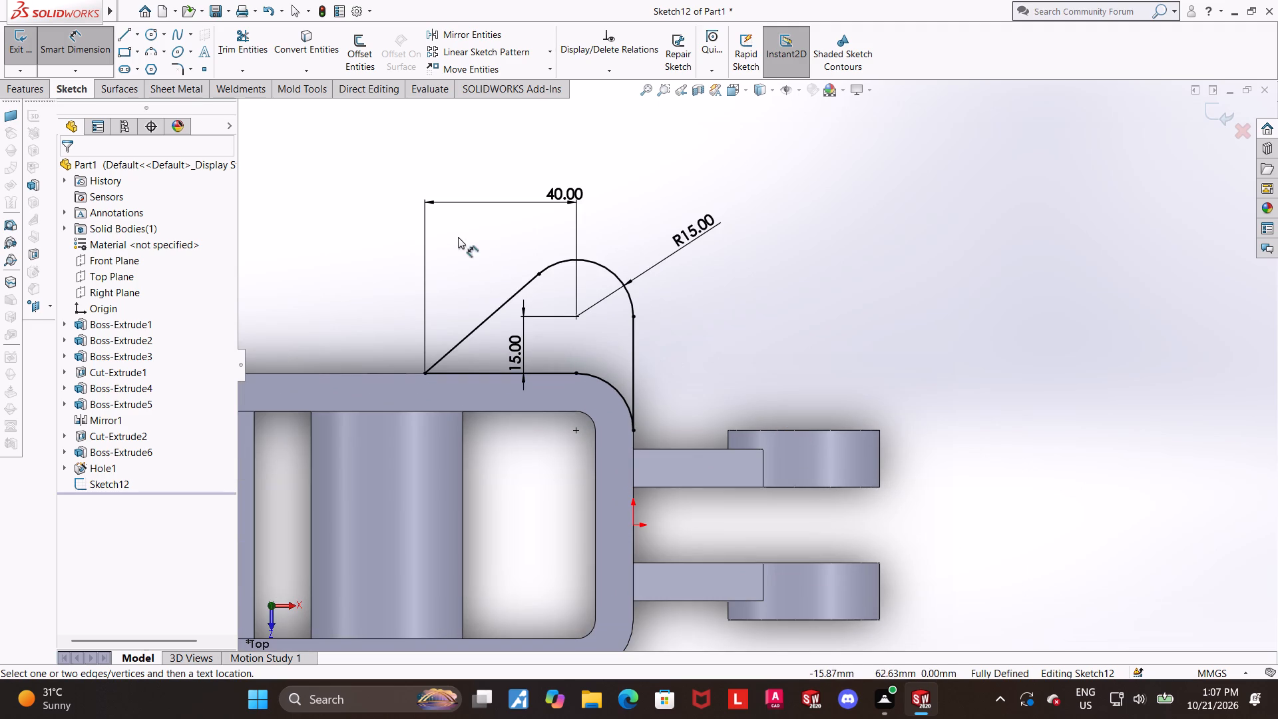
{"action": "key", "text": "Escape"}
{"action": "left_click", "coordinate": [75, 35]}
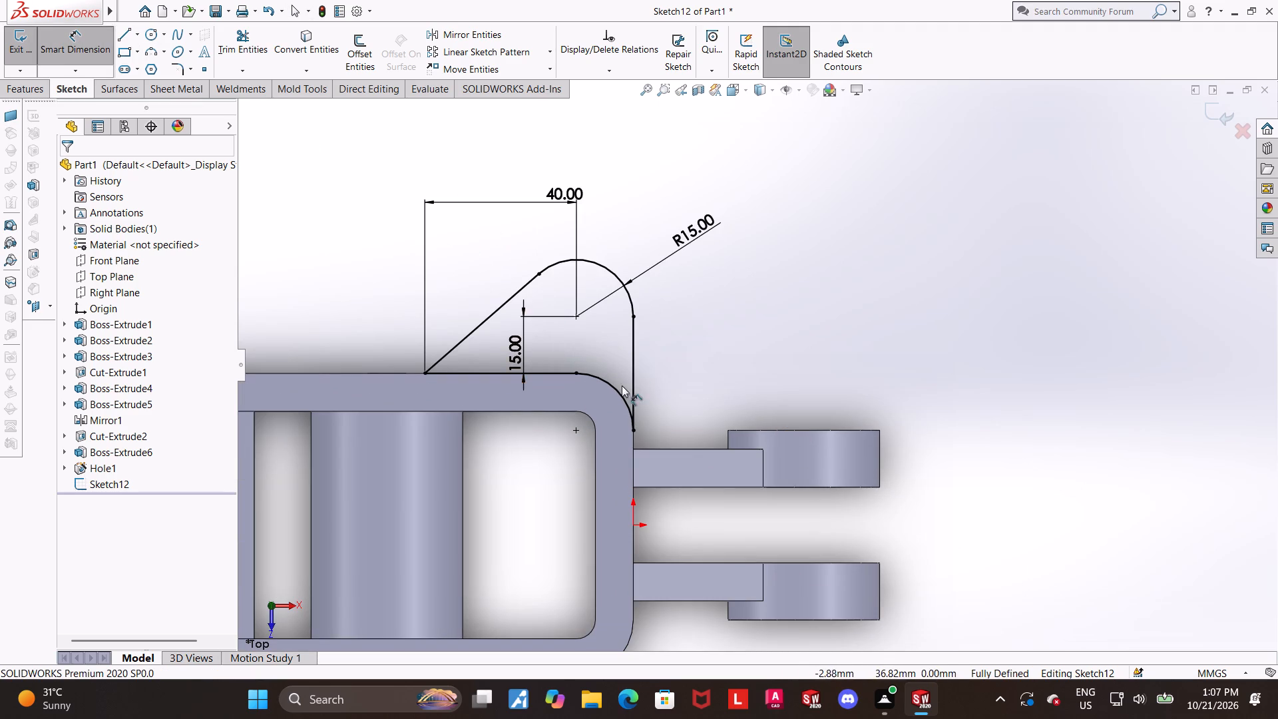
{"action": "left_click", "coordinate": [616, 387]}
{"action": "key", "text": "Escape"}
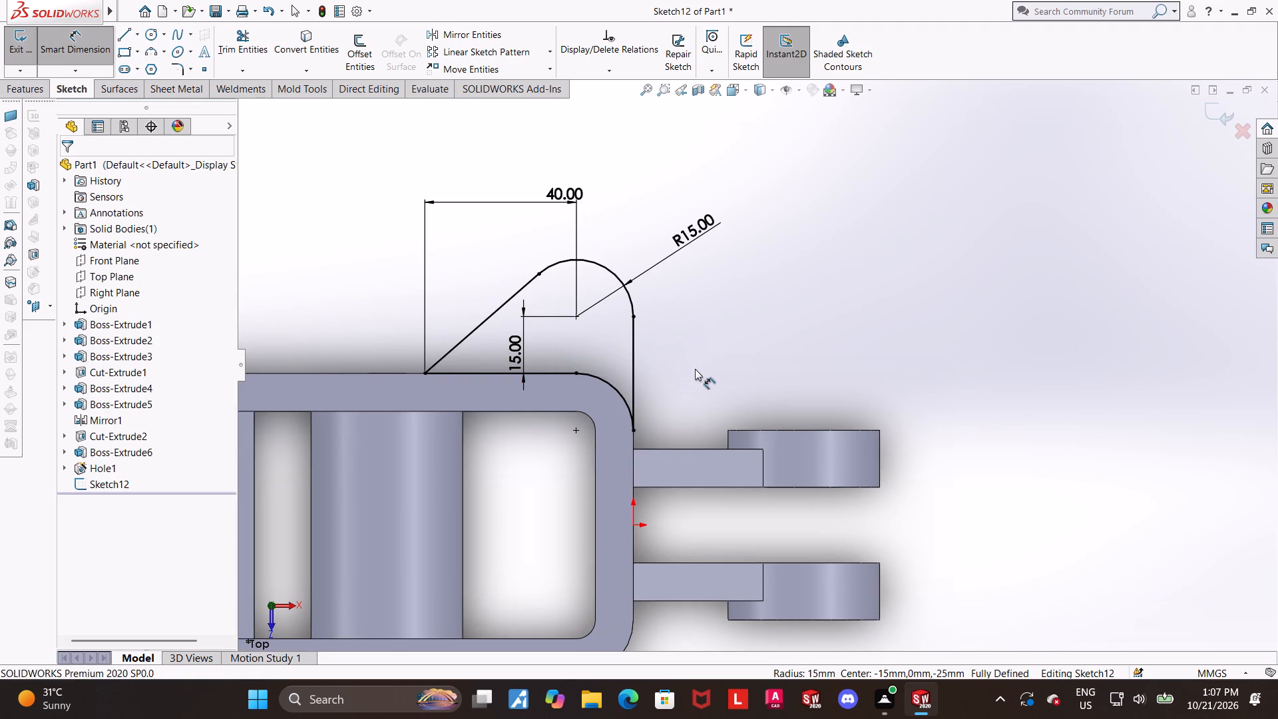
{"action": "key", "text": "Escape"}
Exit the lug sketch and extrude its closed profile as a blind boss 15 mm deep, merged with the ring.
{"action": "scroll", "coordinate": [695, 369], "scroll_direction": "up", "scroll_amount": 2}
{"action": "middle_click_drag", "start_coordinate": [694, 381], "coordinate": [694, 336]}
{"action": "left_click", "coordinate": [1222, 108]}
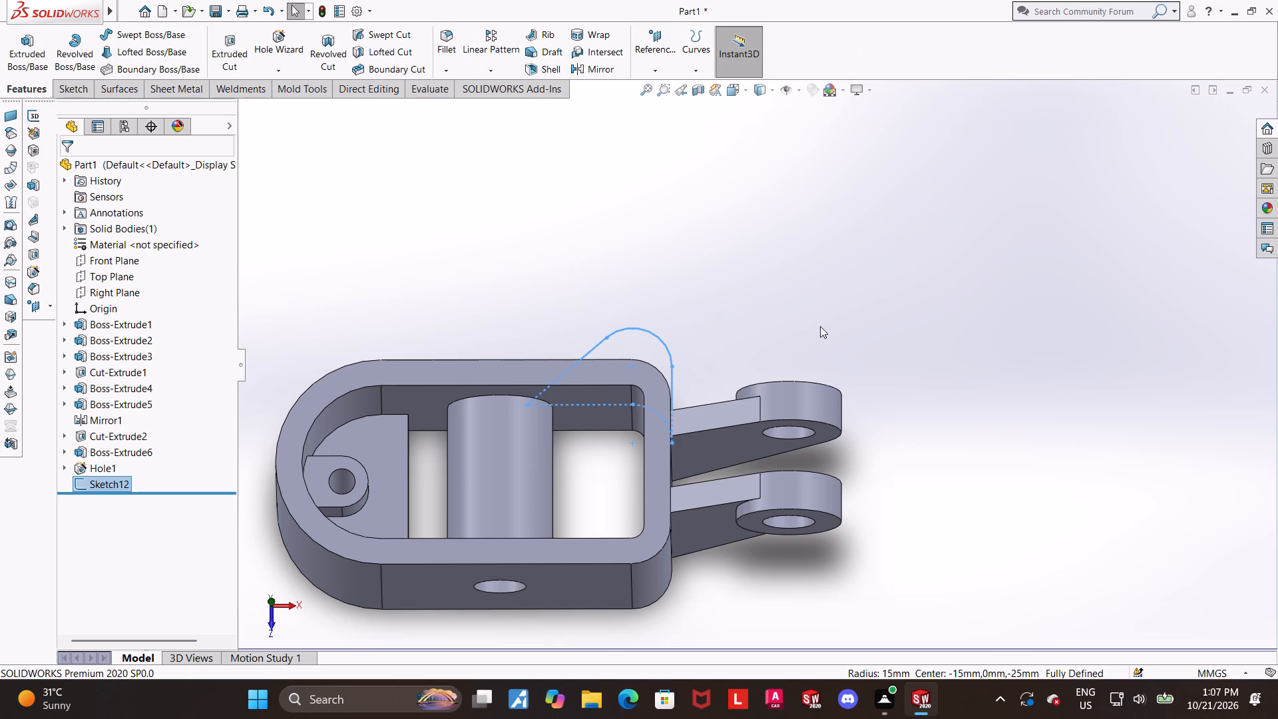
{"action": "left_click", "coordinate": [40, 59]}
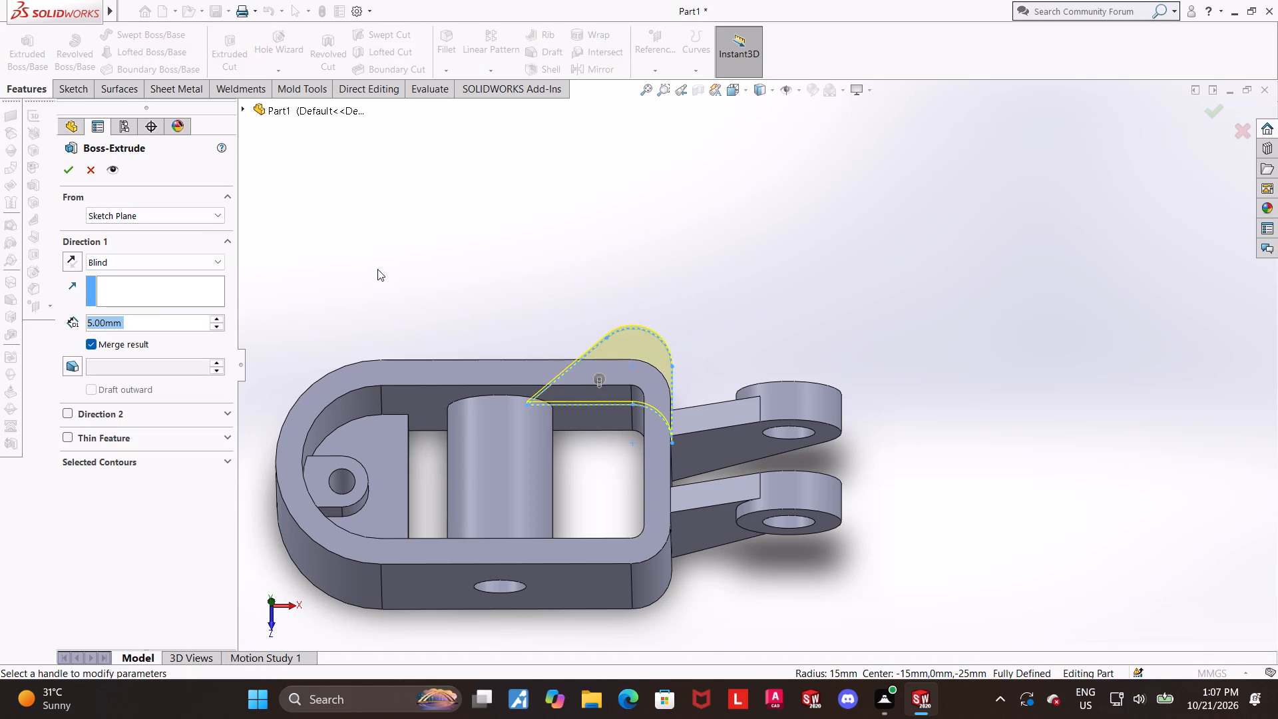
{"action": "key", "text": "1"}
{"action": "key", "text": "5"}
{"action": "key", "text": "Return"}
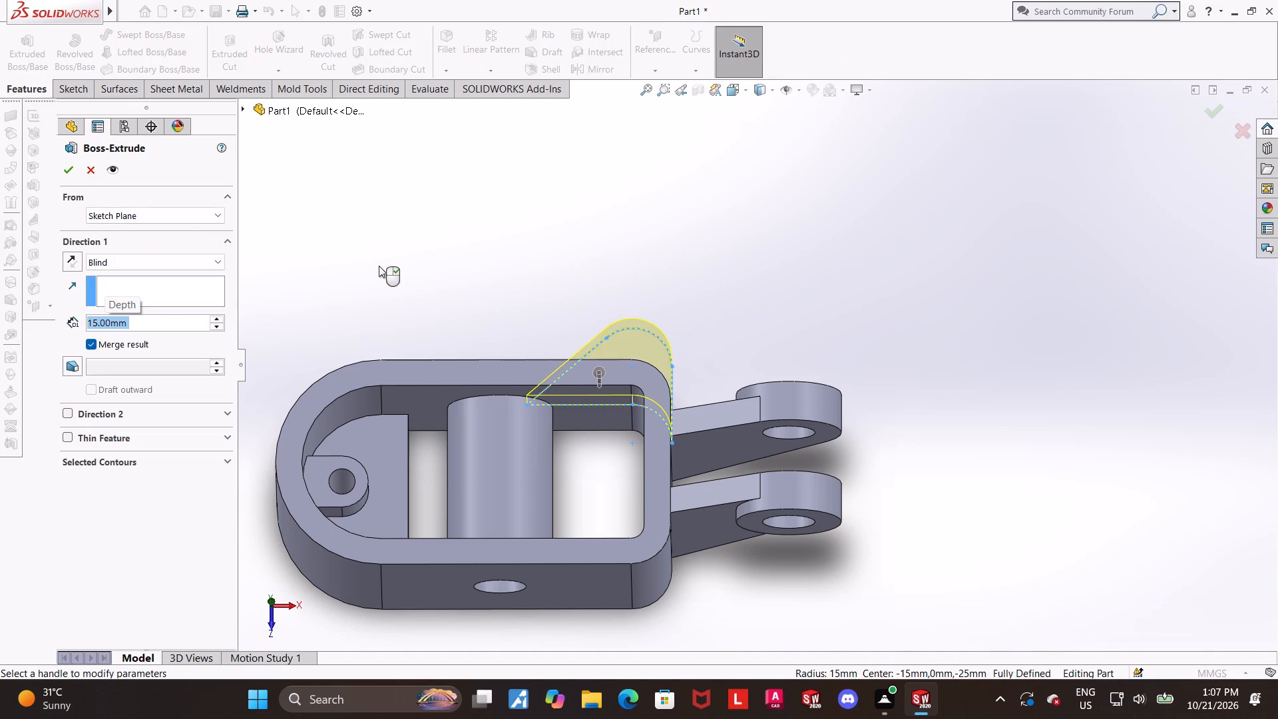
{"action": "left_click", "coordinate": [67, 174]}
{"action": "left_click", "coordinate": [1018, 342]}
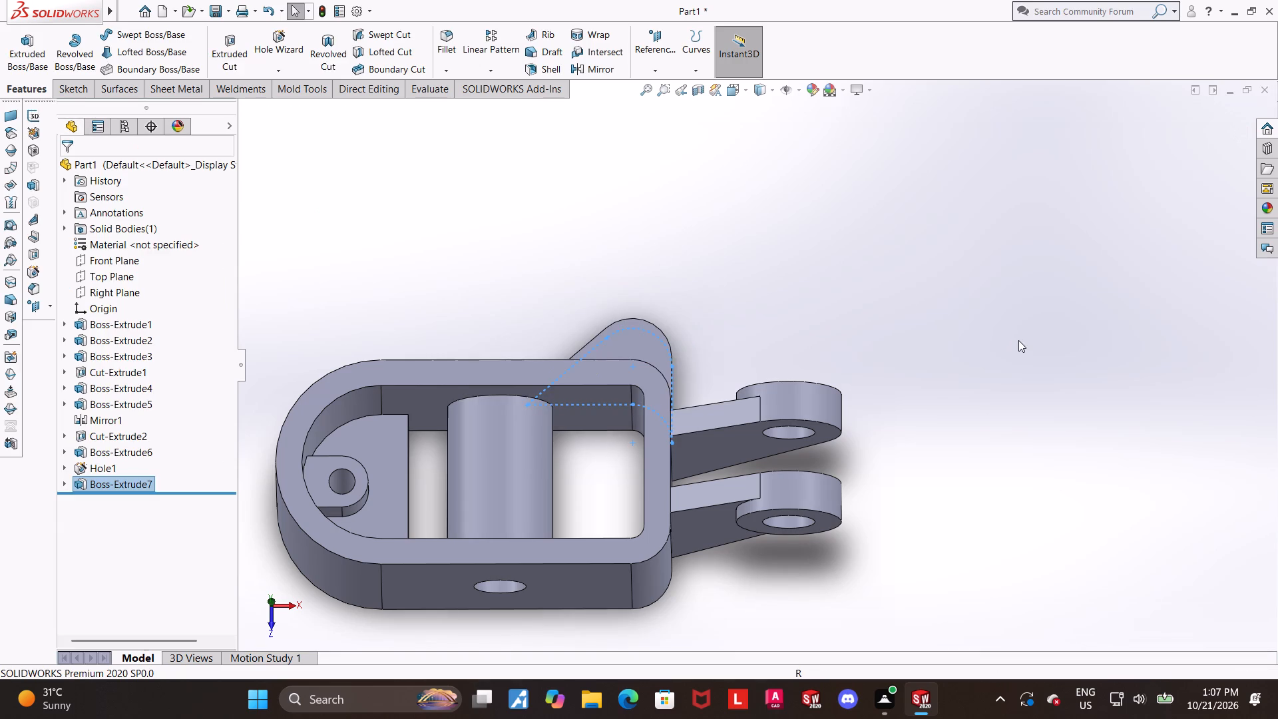
Reopen the lug extrusion's sketch for editing and view it normal to the sketch plane.
{"action": "middle_click_drag", "start_coordinate": [910, 327], "coordinate": [899, 404]}
{"action": "middle_click_drag", "start_coordinate": [743, 377], "coordinate": [742, 363]}
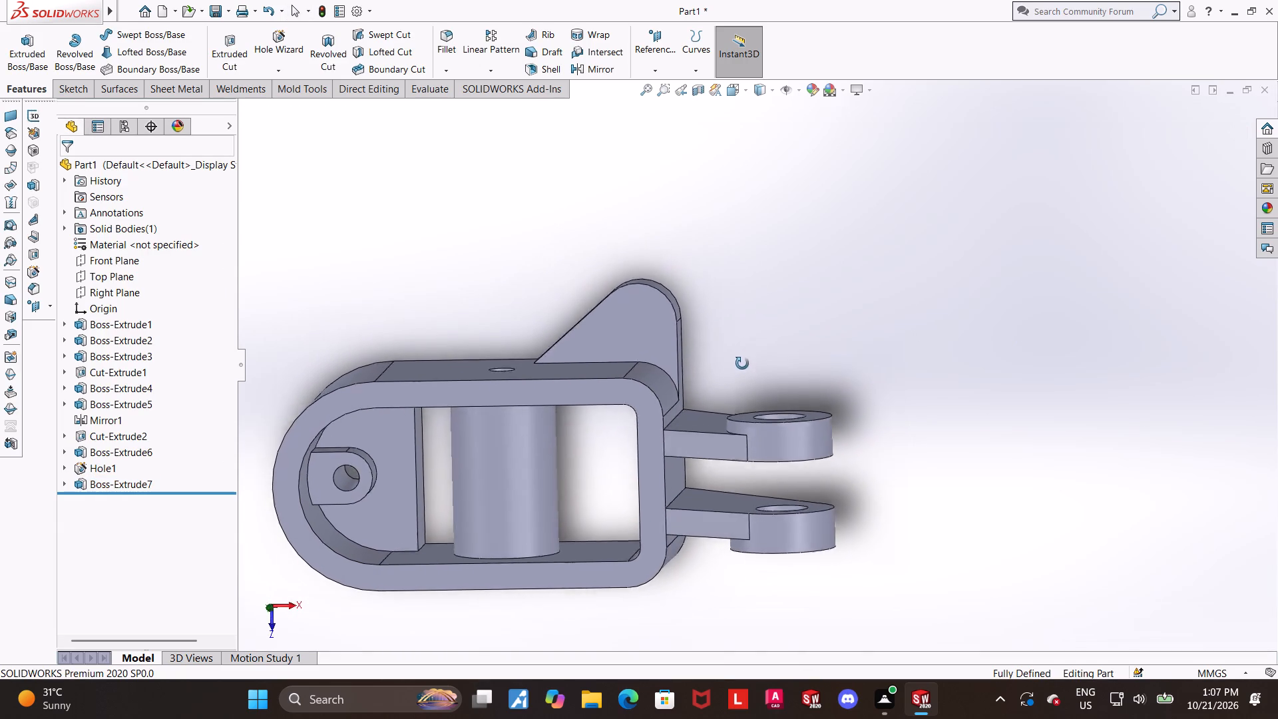
{"action": "middle_click_drag", "start_coordinate": [742, 363], "coordinate": [745, 359]}
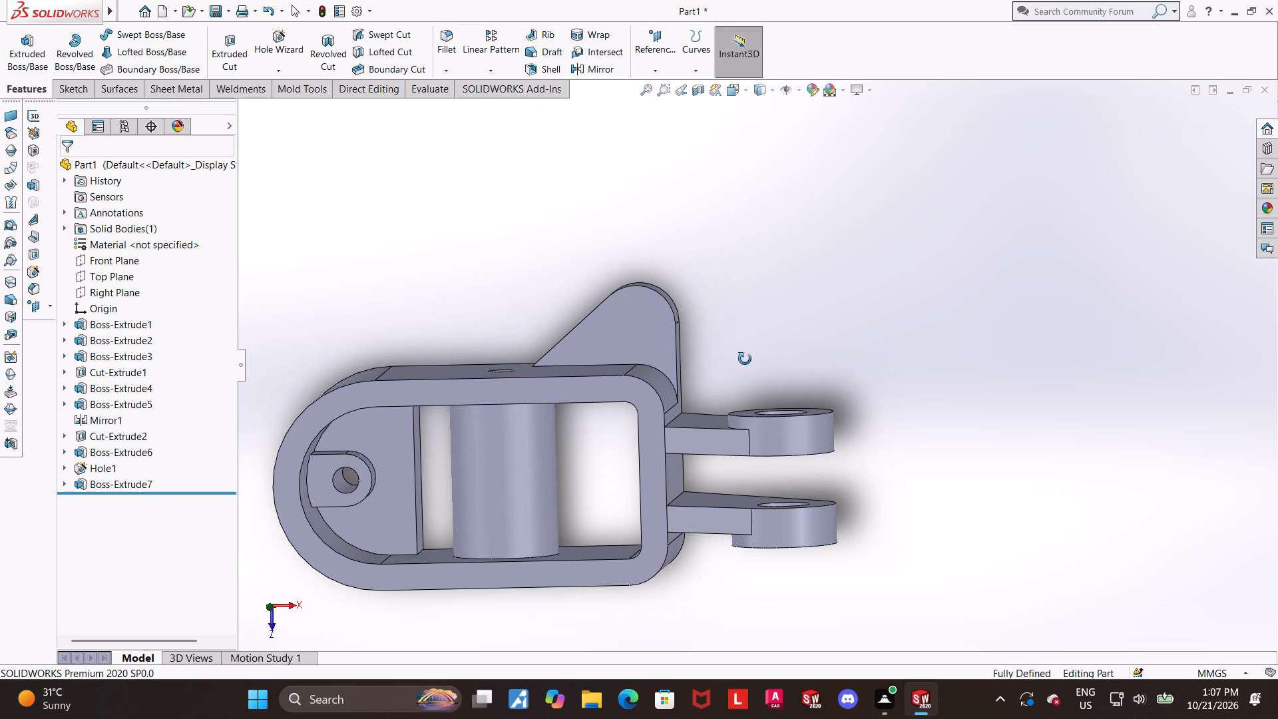
{"action": "middle_click_drag", "start_coordinate": [745, 359], "coordinate": [752, 333]}
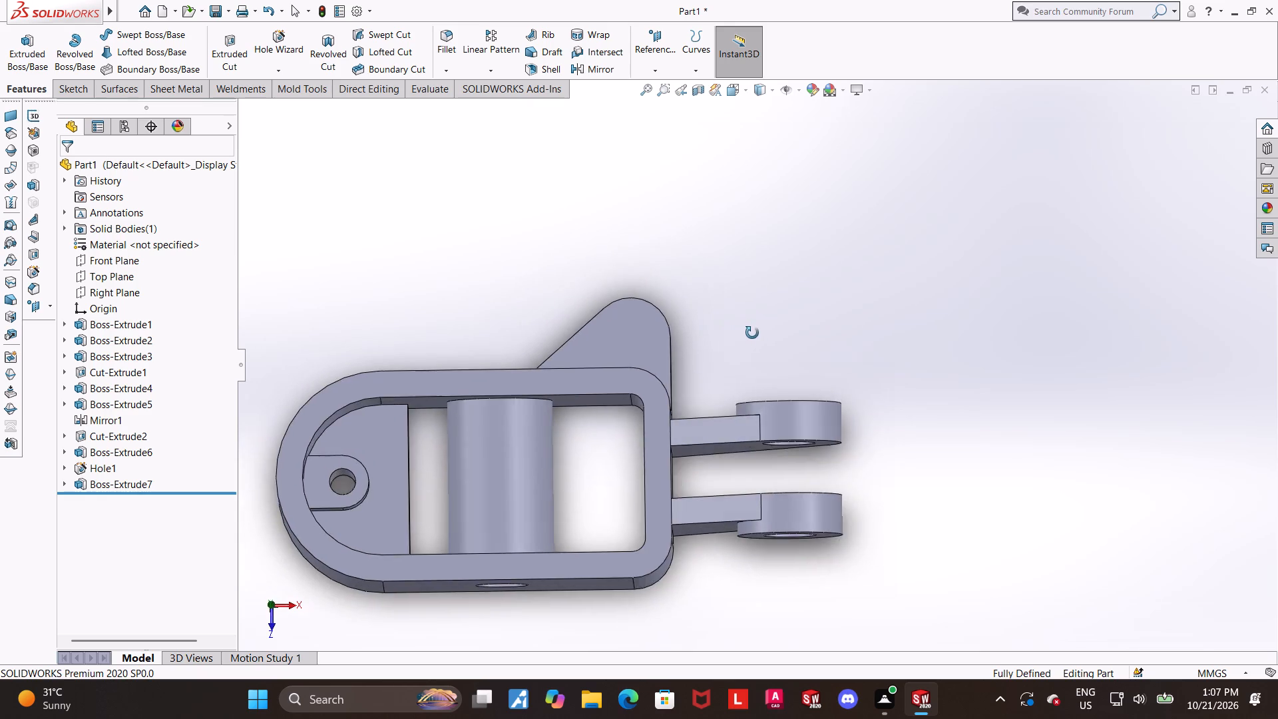
{"action": "middle_click_drag", "start_coordinate": [752, 333], "coordinate": [749, 293]}
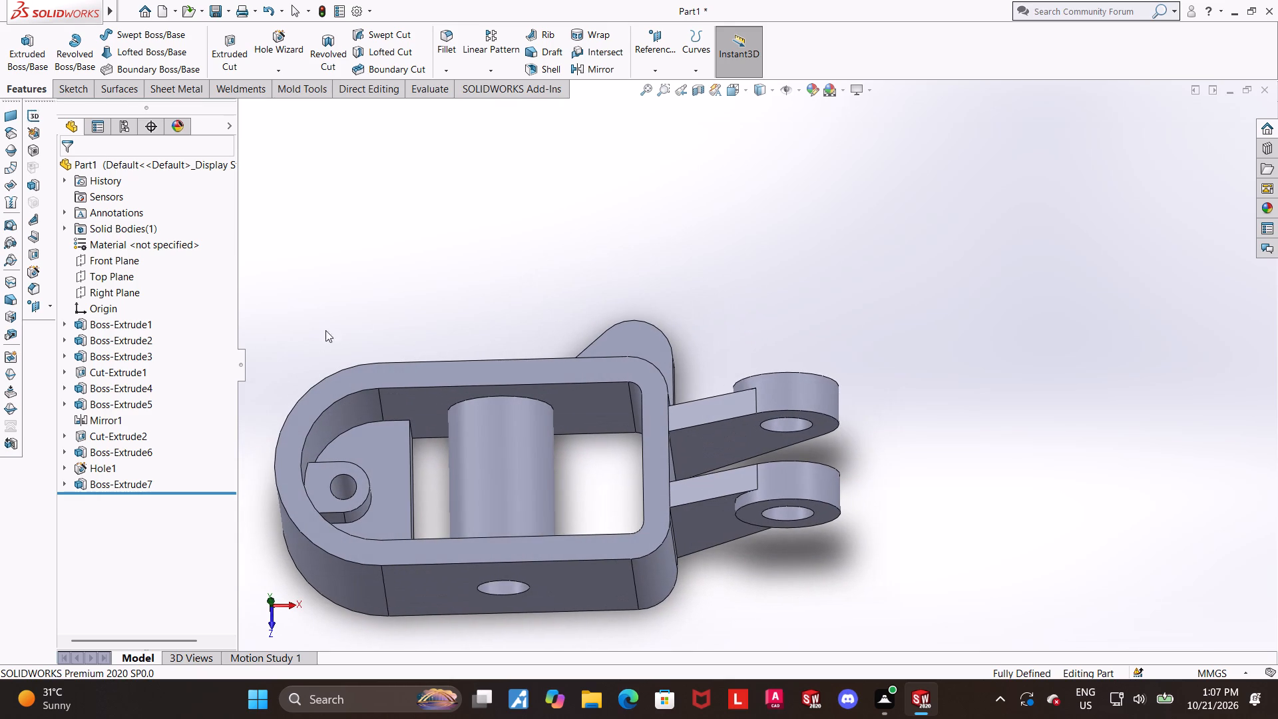
{"action": "left_click", "coordinate": [62, 484]}
{"action": "left_click", "coordinate": [99, 501]}
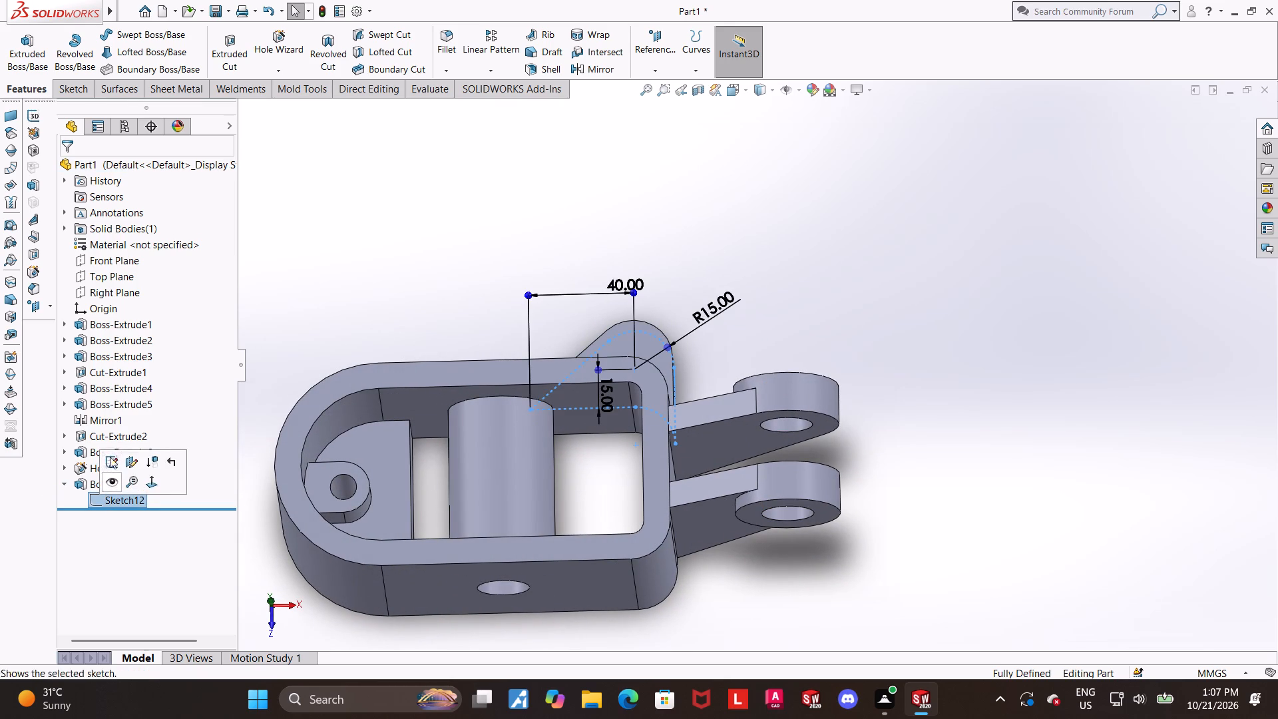
{"action": "left_click", "coordinate": [112, 459]}
{"action": "left_click", "coordinate": [121, 502]}
{"action": "left_click", "coordinate": [150, 483]}
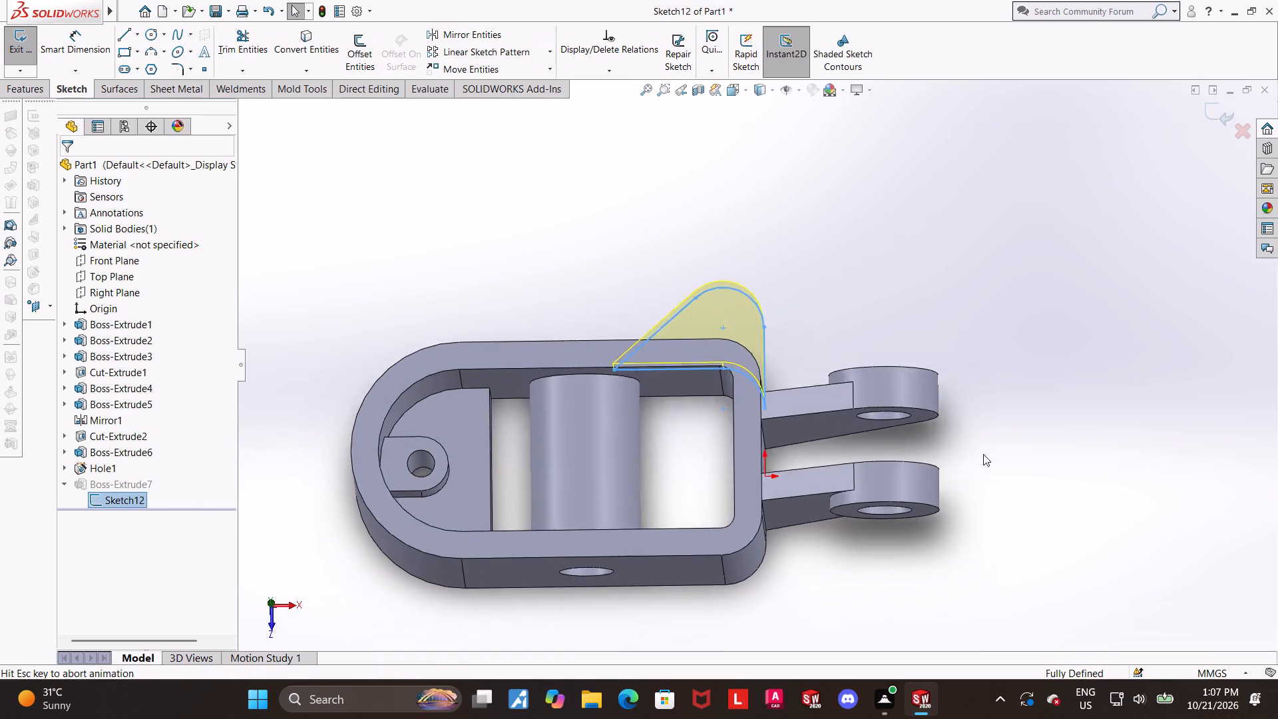
{"action": "scroll", "coordinate": [1263, 445], "scroll_direction": "up", "scroll_amount": 4}
{"action": "scroll", "coordinate": [1044, 420], "scroll_direction": "down", "scroll_amount": 2}
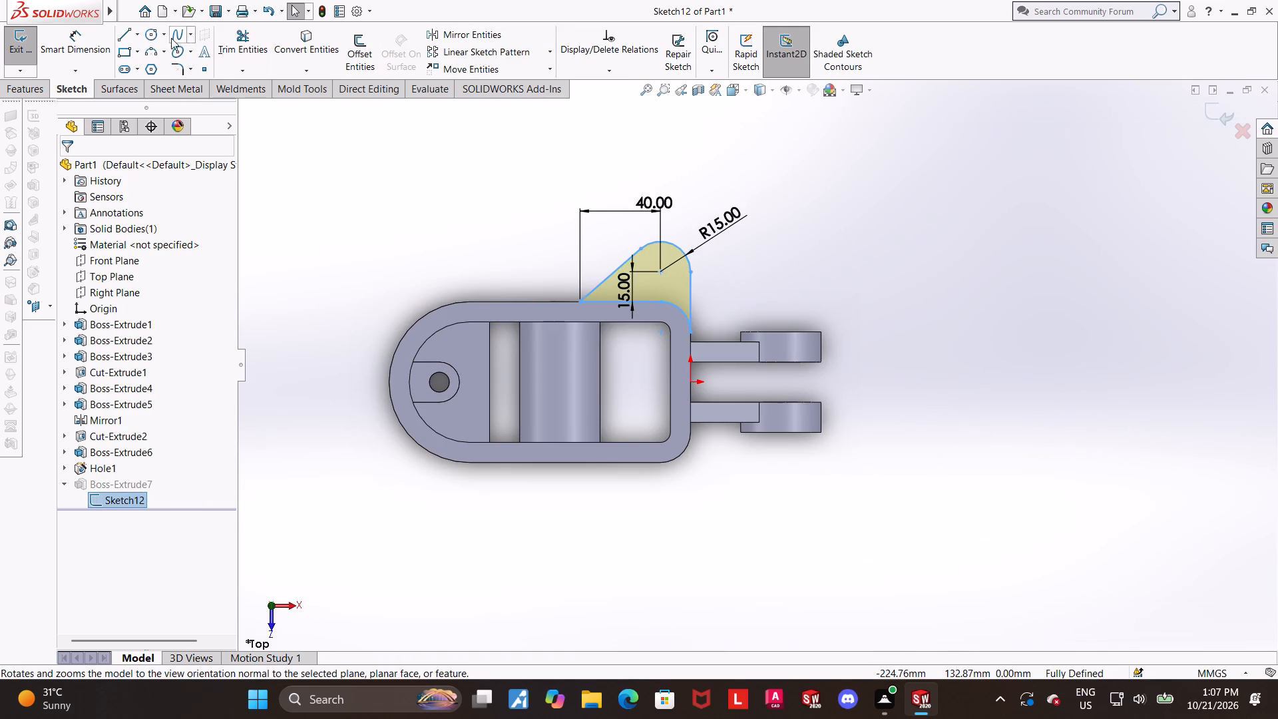
Sketch a horizontal centerline about 77 mm long from the origin, running outward between the two arms.
{"action": "left_click", "coordinate": [144, 36]}
{"action": "key", "text": "Escape"}
{"action": "left_click", "coordinate": [136, 36]}
{"action": "left_click", "coordinate": [144, 67]}
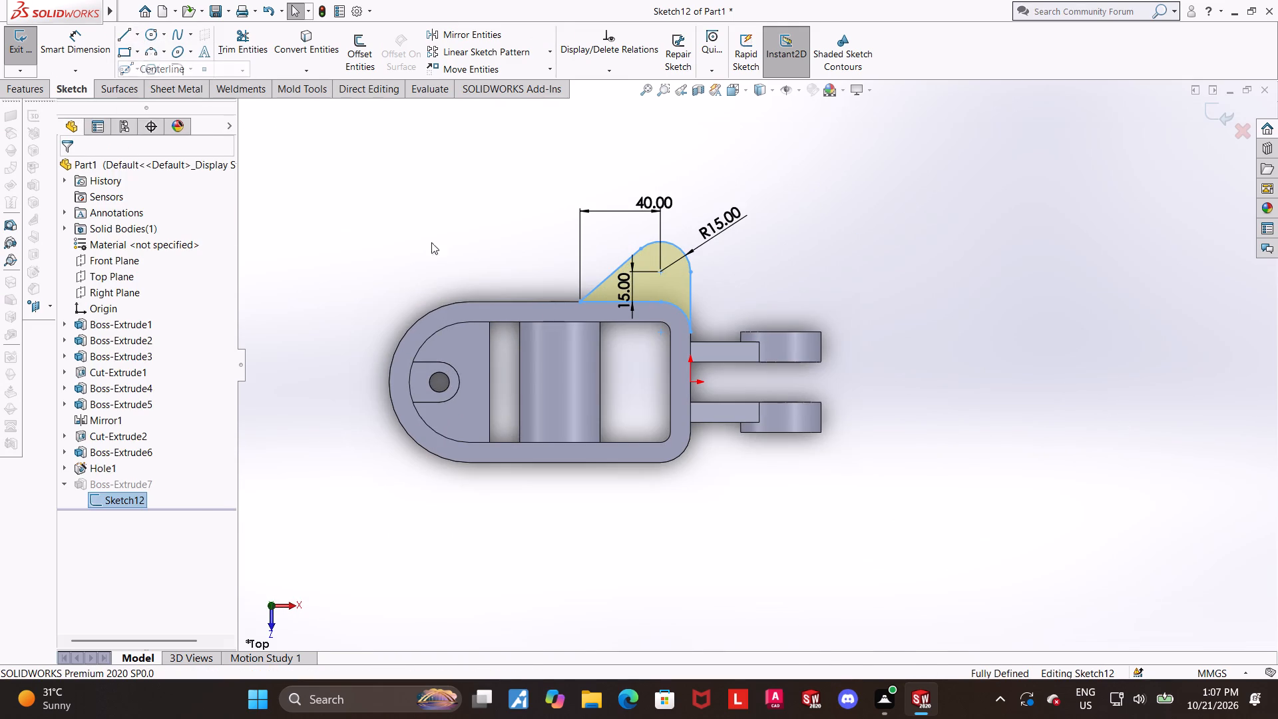
{"action": "left_click", "coordinate": [693, 385]}
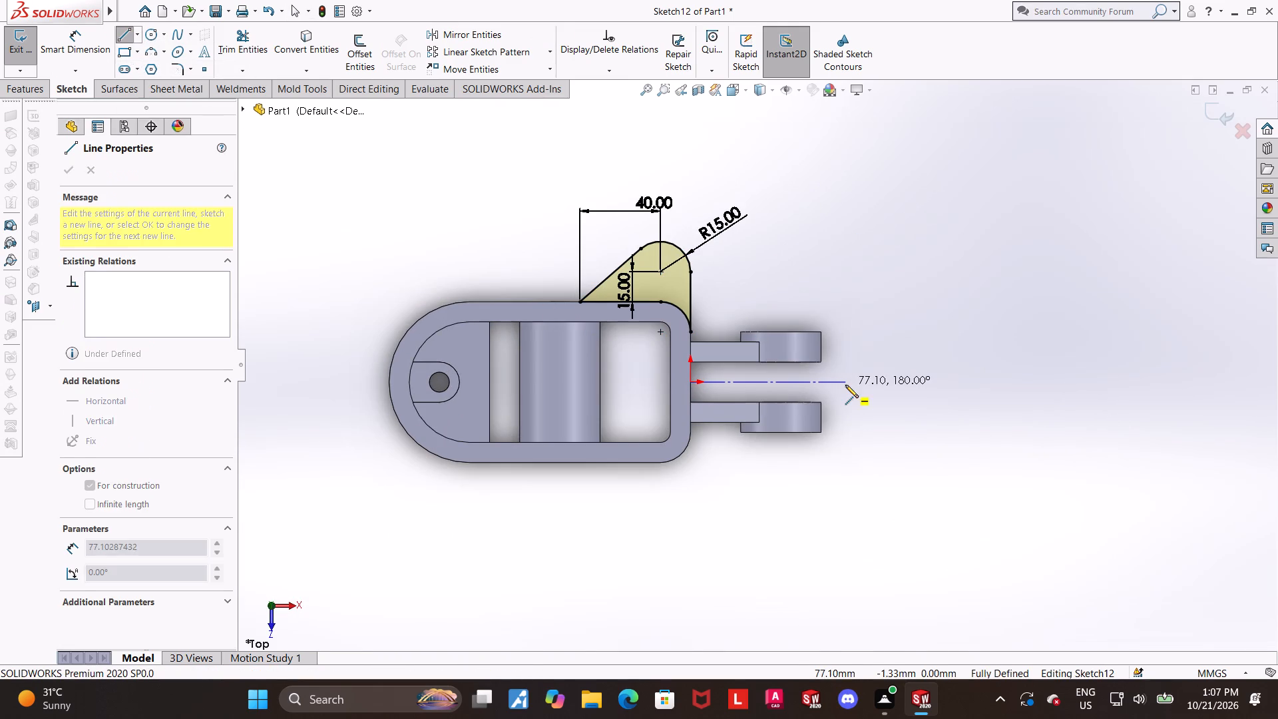
{"action": "left_click", "coordinate": [845, 385]}
{"action": "key", "text": "Escape"}
{"action": "key", "text": "Escape"}
{"action": "key", "text": "Escape"}
Mirror the lug profile's lines and arcs about the horizontal centerline and exit the sketch to rebuild the extrusion.
{"action": "left_click", "coordinate": [451, 37]}
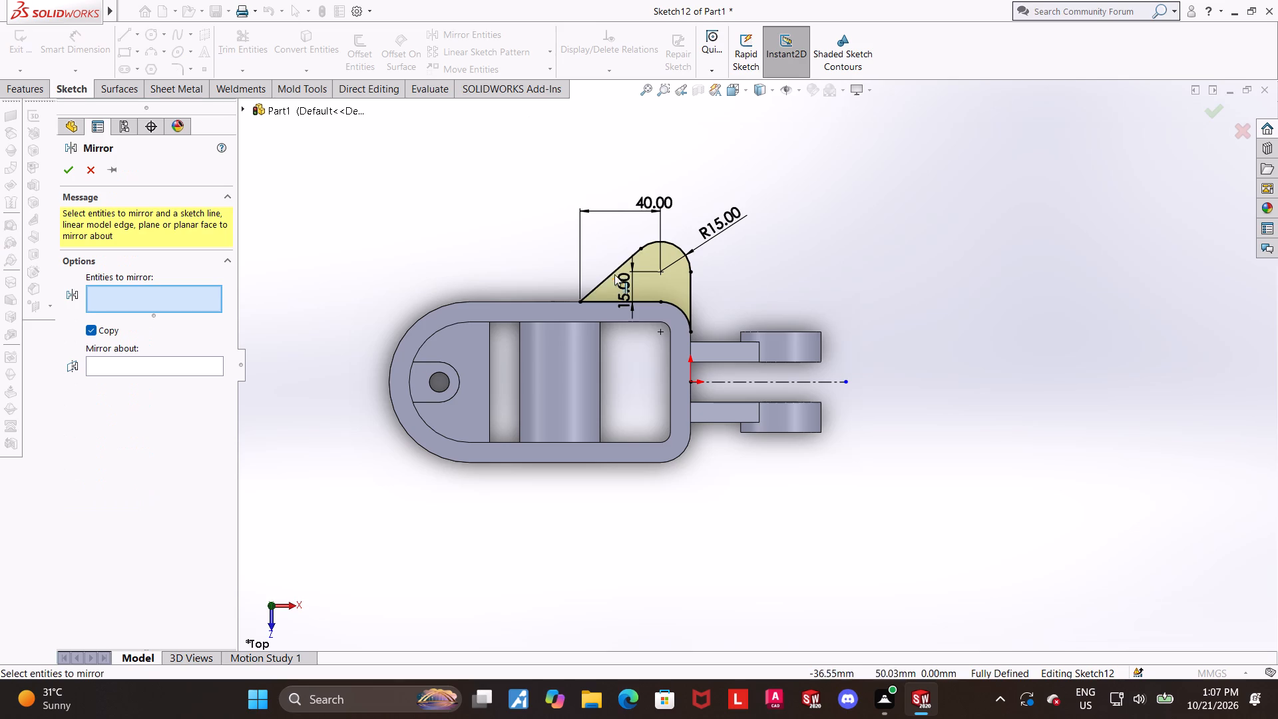
{"action": "left_click", "coordinate": [612, 270]}
{"action": "left_click", "coordinate": [649, 301]}
{"action": "left_click", "coordinate": [672, 308]}
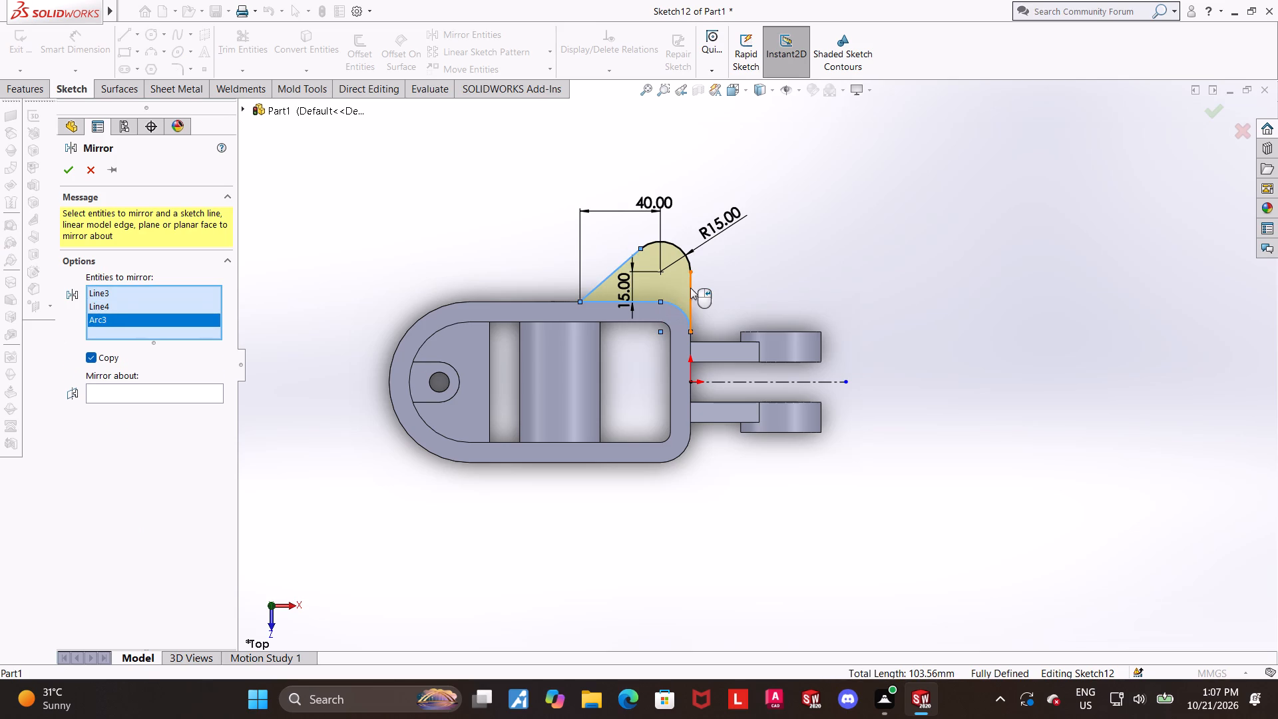
{"action": "left_click", "coordinate": [690, 288]}
{"action": "left_click", "coordinate": [680, 246]}
{"action": "double_click", "coordinate": [159, 425]}
{"action": "left_click", "coordinate": [157, 417]}
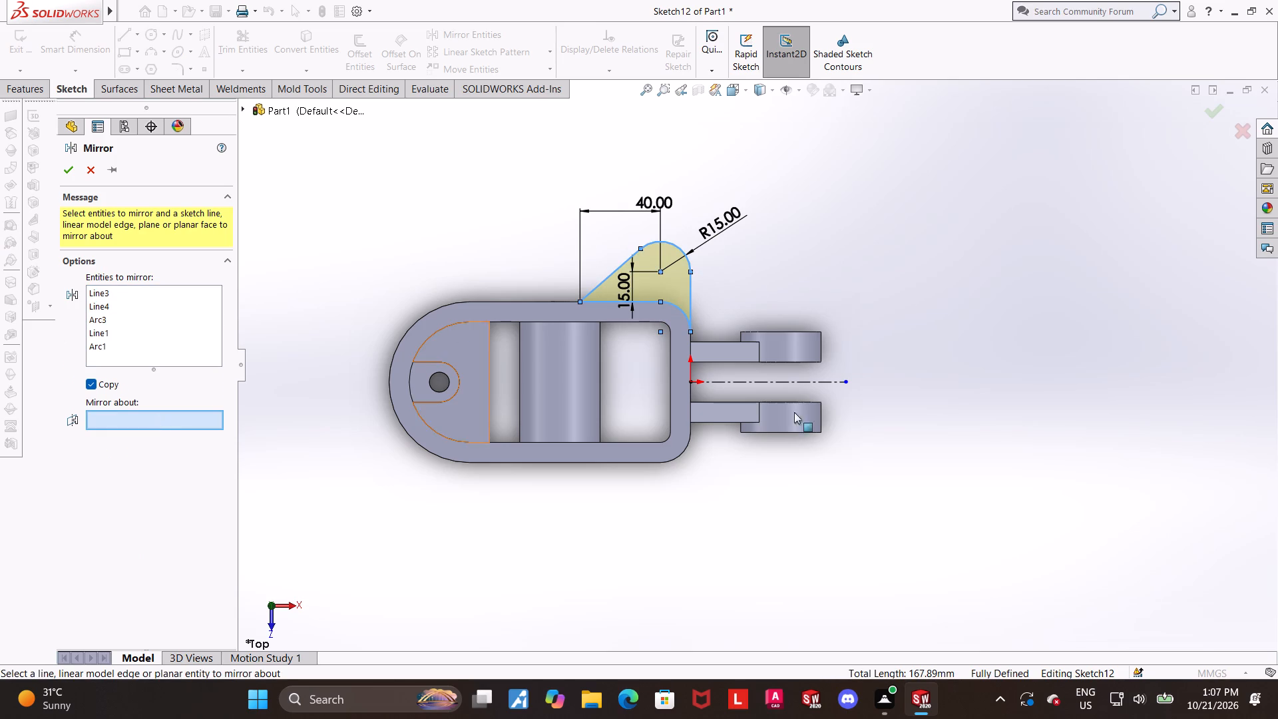
{"action": "left_click", "coordinate": [804, 381]}
{"action": "left_click", "coordinate": [65, 171]}
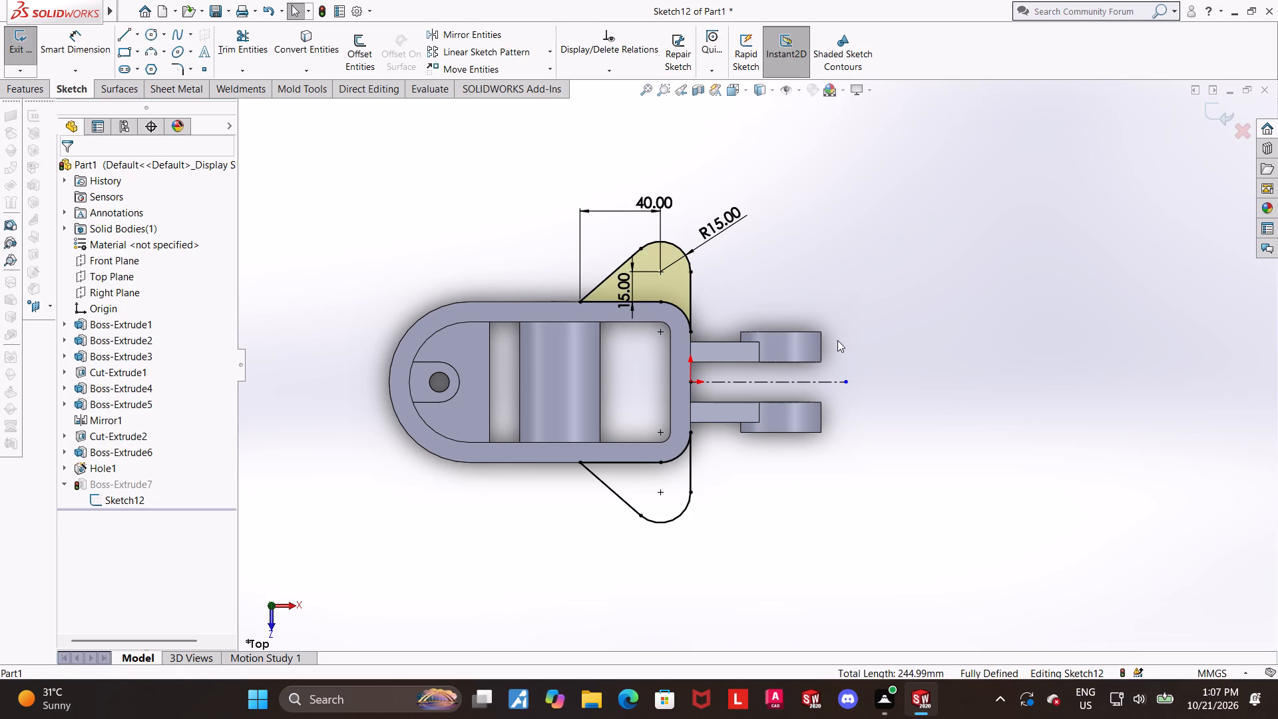
{"action": "left_click", "coordinate": [837, 340]}
{"action": "middle_click_drag", "start_coordinate": [895, 399], "coordinate": [900, 336]}
{"action": "left_click", "coordinate": [1219, 119]}
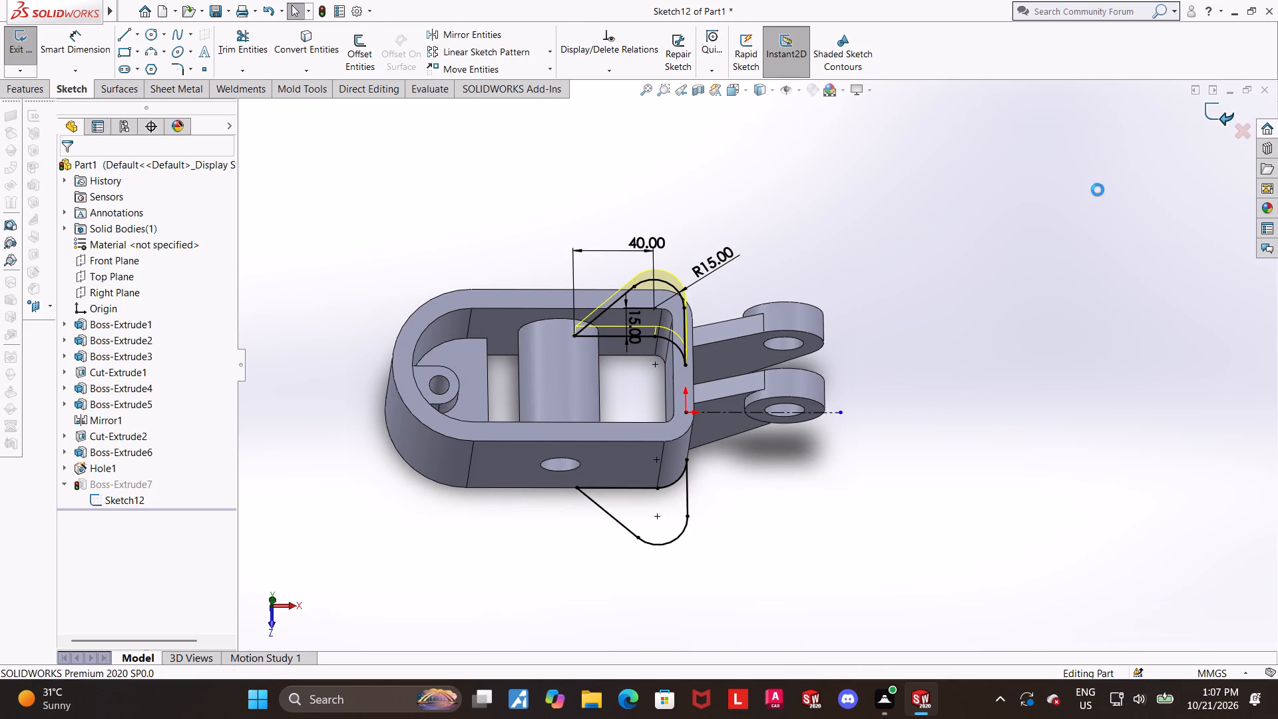
Examine the ring, the arms and the lugs on both sides from isometric and rotated views.
{"action": "middle_click_drag", "start_coordinate": [1010, 277], "coordinate": [1006, 267]}
{"action": "middle_click_drag", "start_coordinate": [996, 278], "coordinate": [1004, 192]}
{"action": "scroll", "coordinate": [1004, 196], "scroll_direction": "down", "scroll_amount": 1}
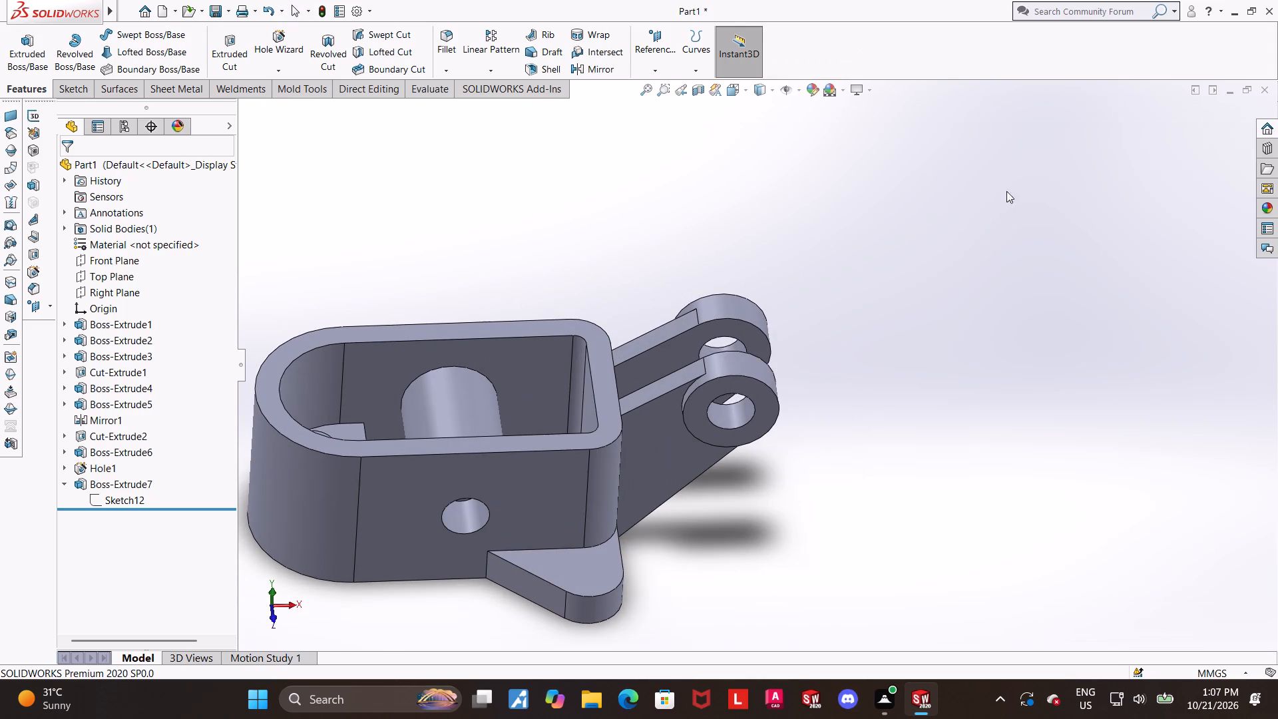
{"action": "left_click", "coordinate": [728, 92]}
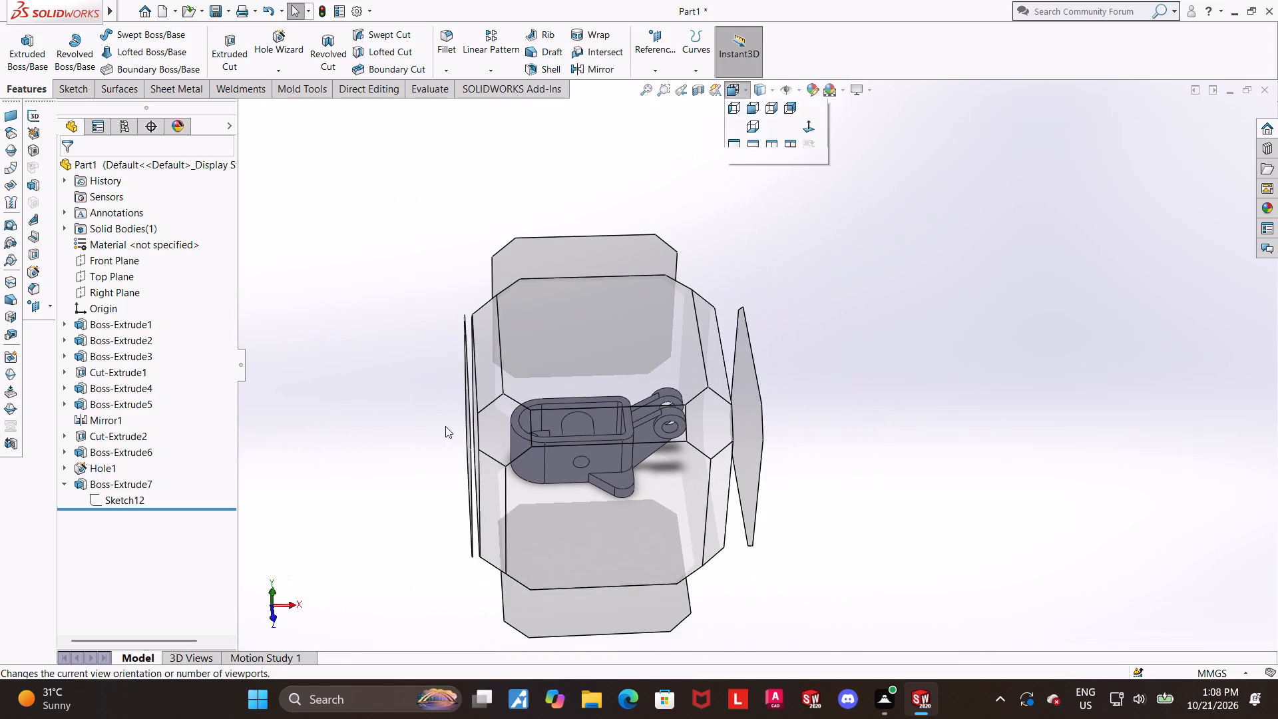
{"action": "left_click", "coordinate": [507, 430]}
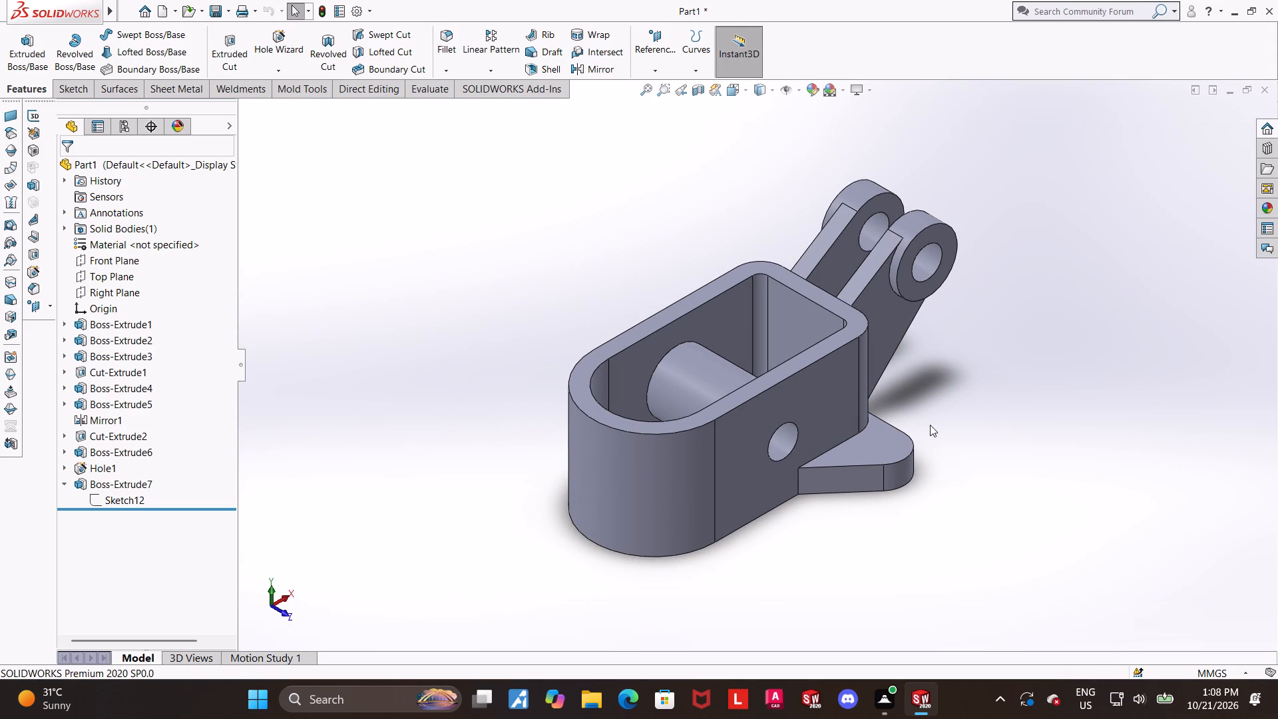
{"action": "middle_click_drag", "start_coordinate": [925, 423], "coordinate": [903, 436]}
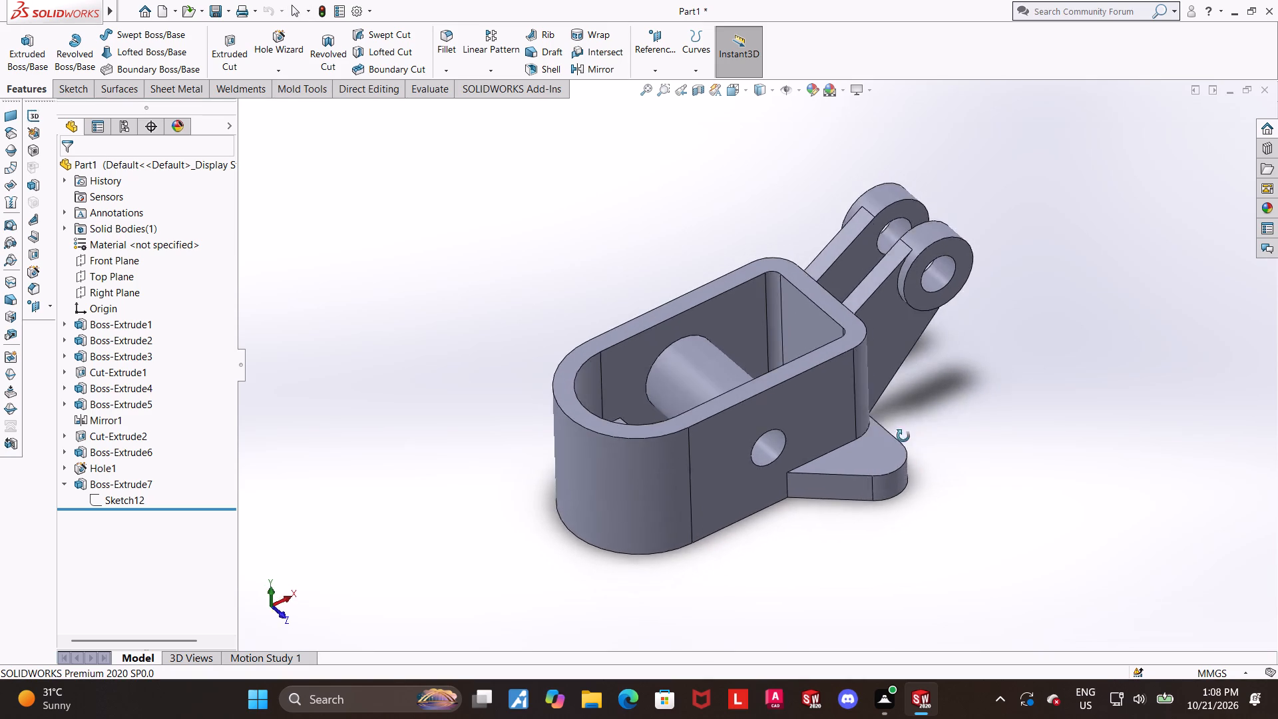
{"action": "middle_click_drag", "start_coordinate": [903, 436], "coordinate": [887, 531]}
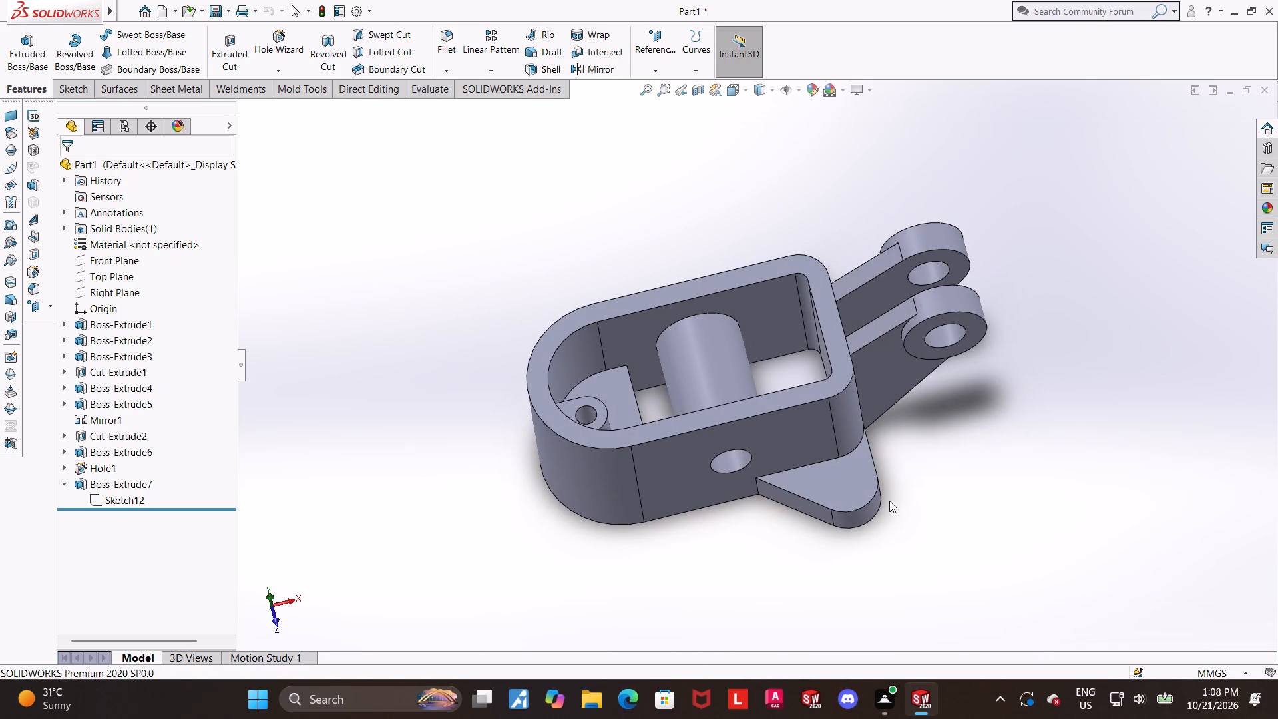
{"action": "scroll", "coordinate": [921, 485], "scroll_direction": "down", "scroll_amount": 2}
{"action": "middle_click_drag", "start_coordinate": [1027, 470], "coordinate": [1035, 496]}
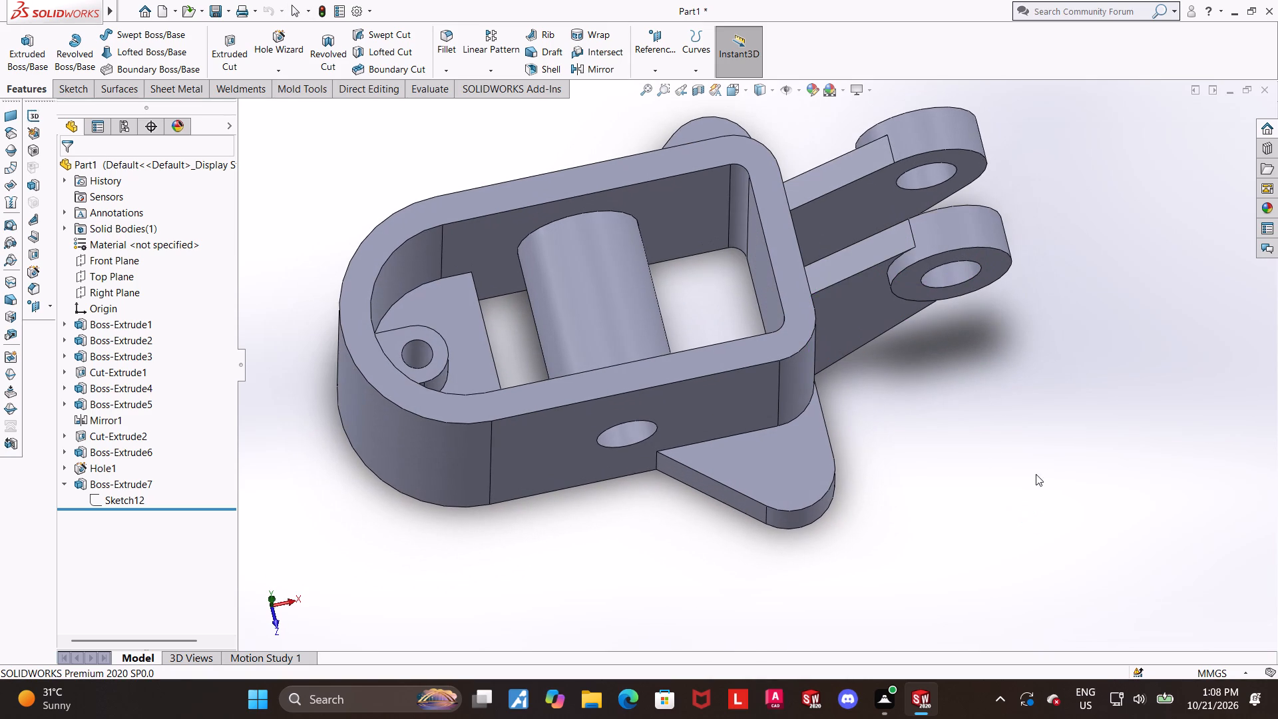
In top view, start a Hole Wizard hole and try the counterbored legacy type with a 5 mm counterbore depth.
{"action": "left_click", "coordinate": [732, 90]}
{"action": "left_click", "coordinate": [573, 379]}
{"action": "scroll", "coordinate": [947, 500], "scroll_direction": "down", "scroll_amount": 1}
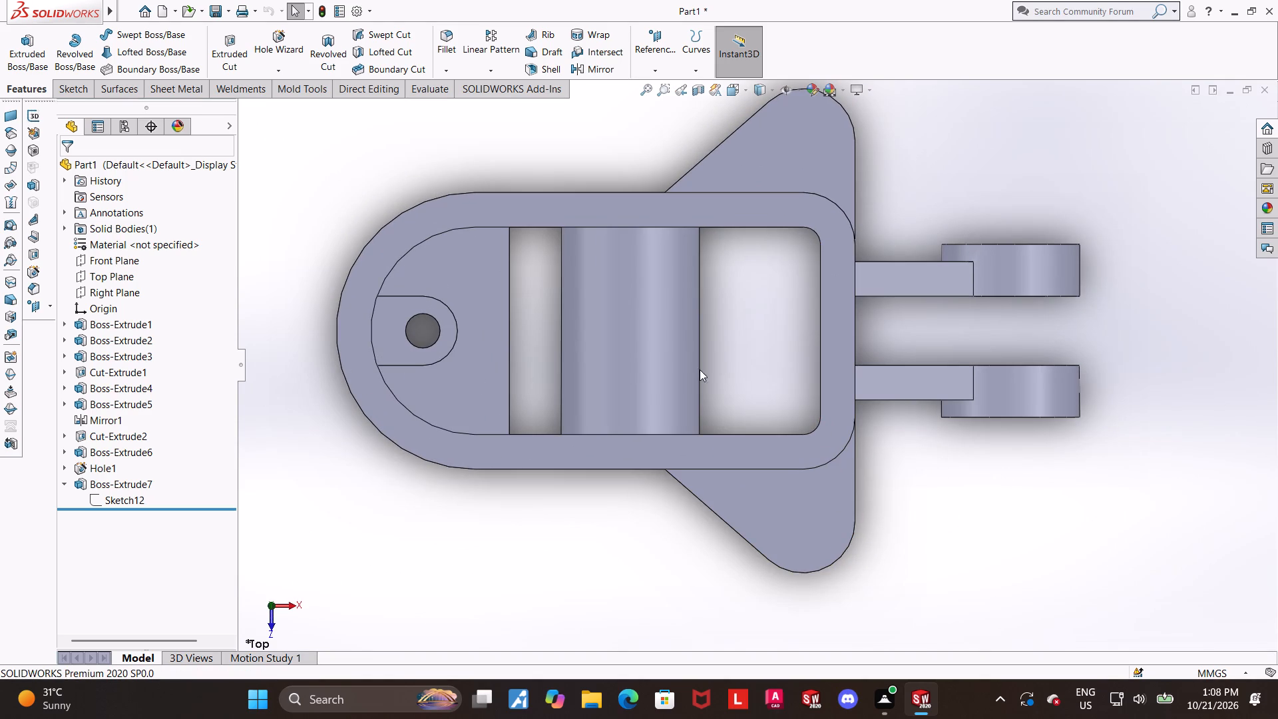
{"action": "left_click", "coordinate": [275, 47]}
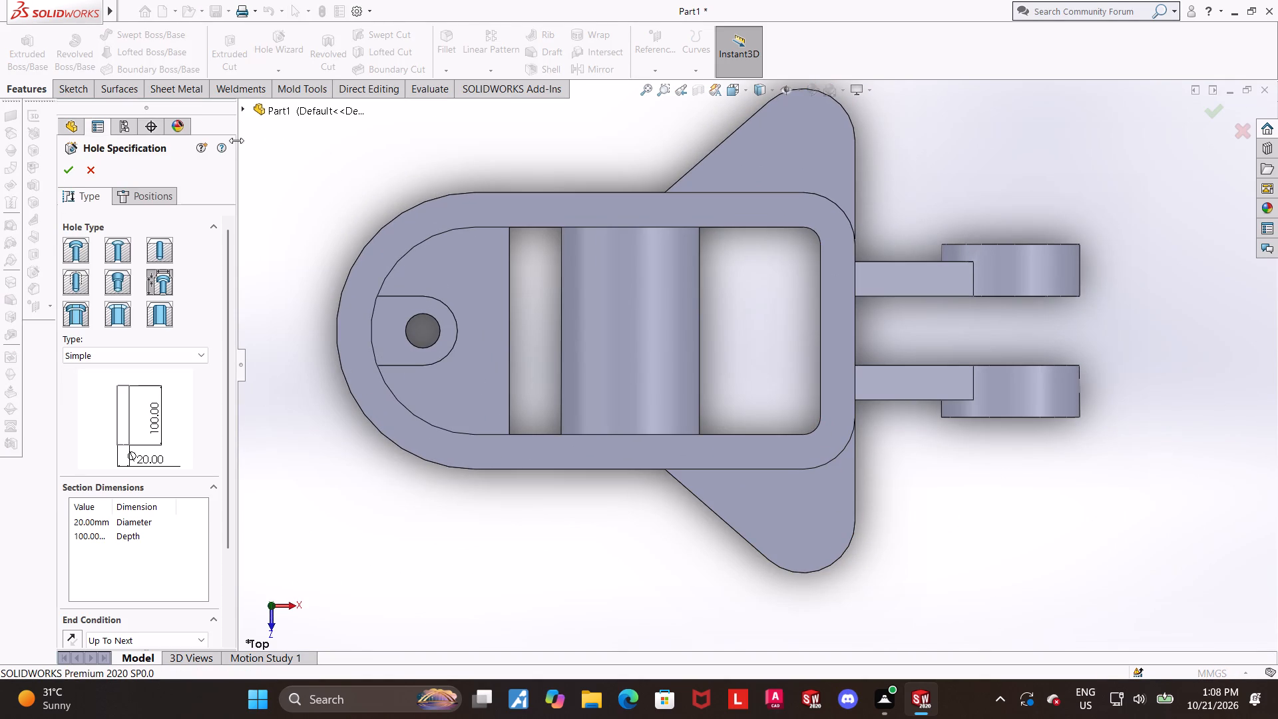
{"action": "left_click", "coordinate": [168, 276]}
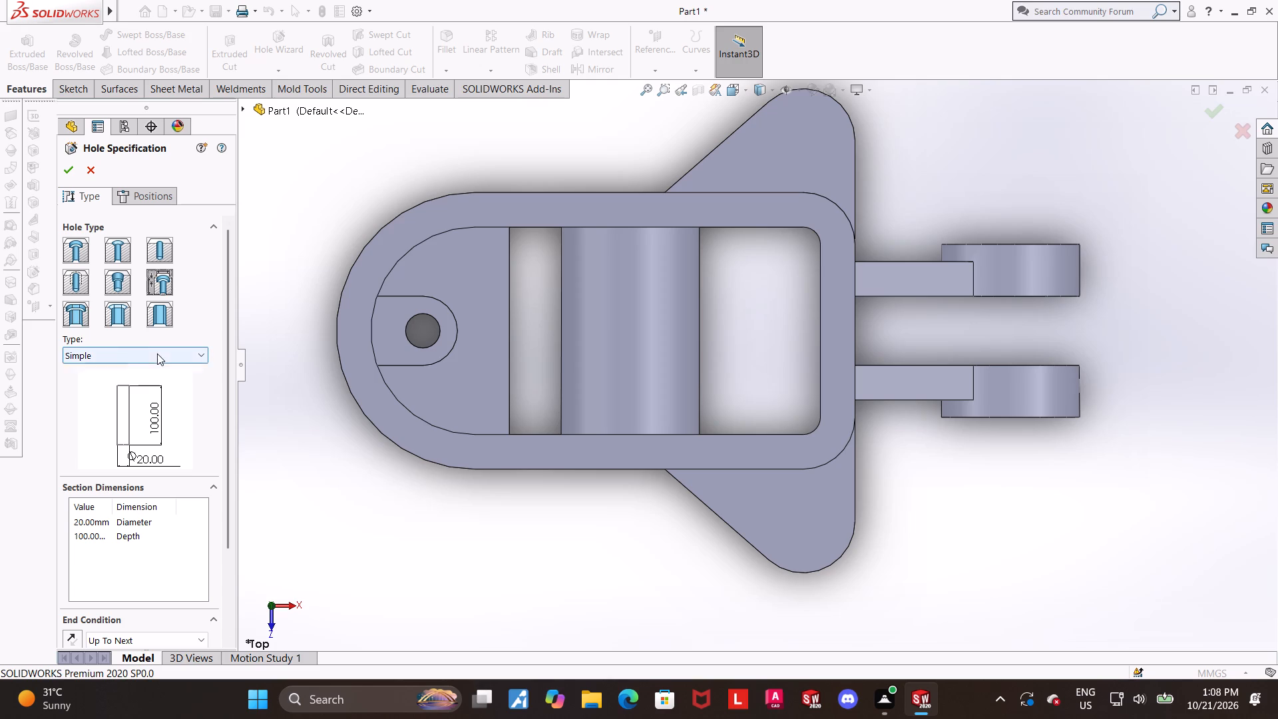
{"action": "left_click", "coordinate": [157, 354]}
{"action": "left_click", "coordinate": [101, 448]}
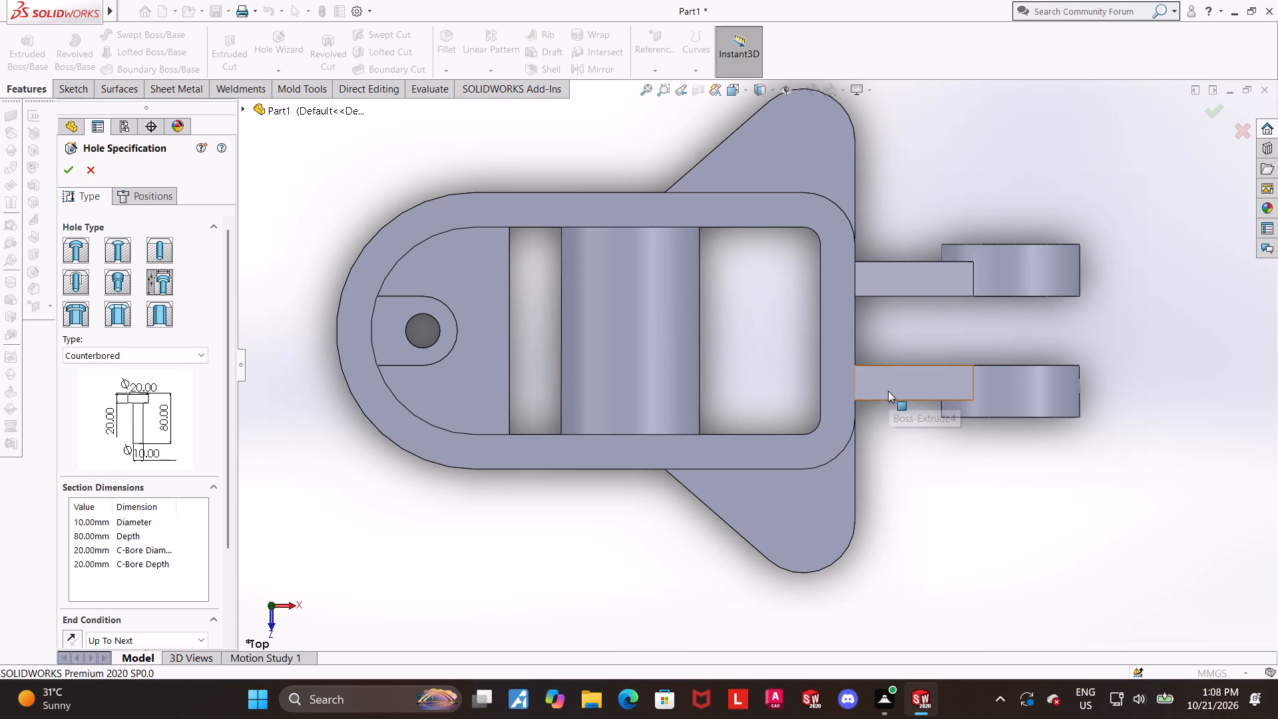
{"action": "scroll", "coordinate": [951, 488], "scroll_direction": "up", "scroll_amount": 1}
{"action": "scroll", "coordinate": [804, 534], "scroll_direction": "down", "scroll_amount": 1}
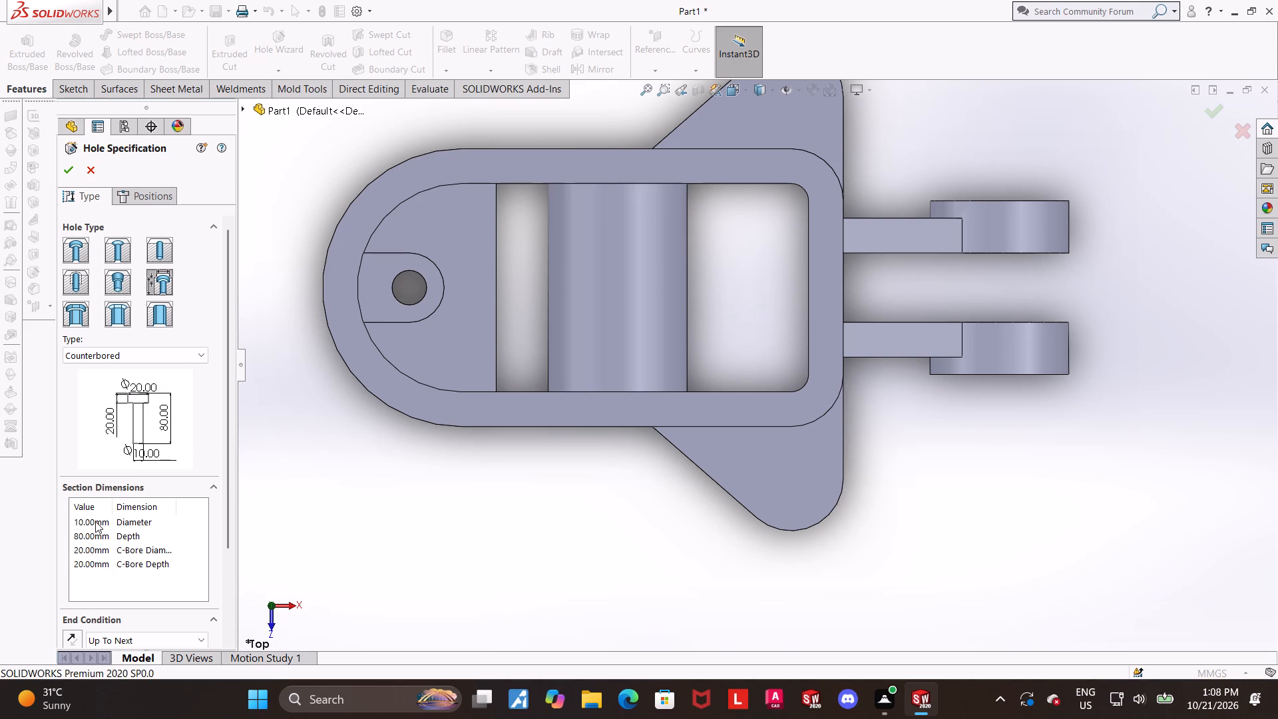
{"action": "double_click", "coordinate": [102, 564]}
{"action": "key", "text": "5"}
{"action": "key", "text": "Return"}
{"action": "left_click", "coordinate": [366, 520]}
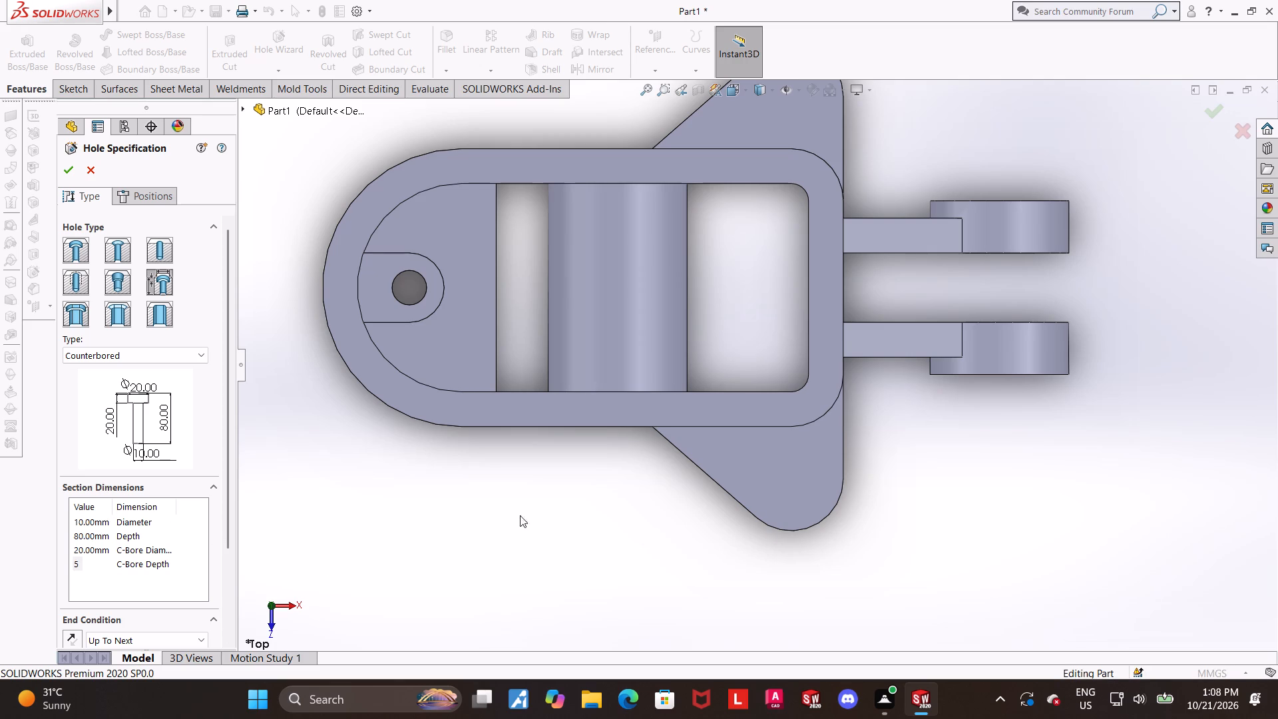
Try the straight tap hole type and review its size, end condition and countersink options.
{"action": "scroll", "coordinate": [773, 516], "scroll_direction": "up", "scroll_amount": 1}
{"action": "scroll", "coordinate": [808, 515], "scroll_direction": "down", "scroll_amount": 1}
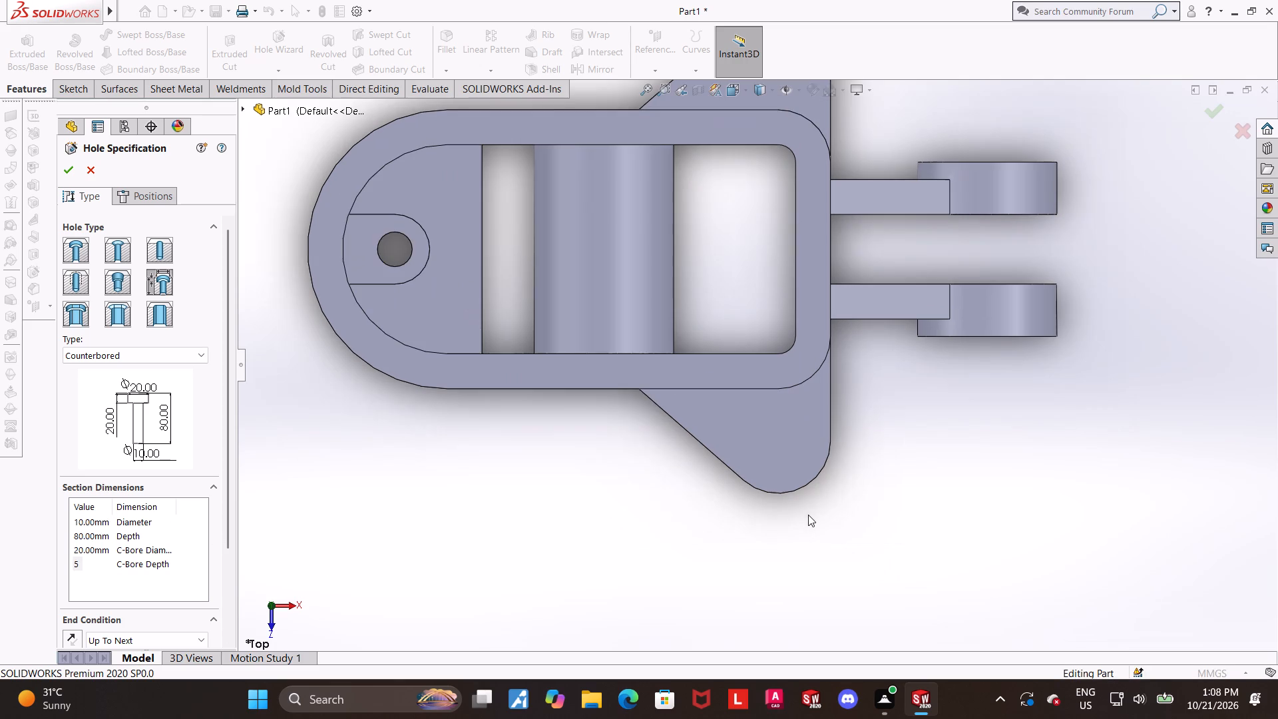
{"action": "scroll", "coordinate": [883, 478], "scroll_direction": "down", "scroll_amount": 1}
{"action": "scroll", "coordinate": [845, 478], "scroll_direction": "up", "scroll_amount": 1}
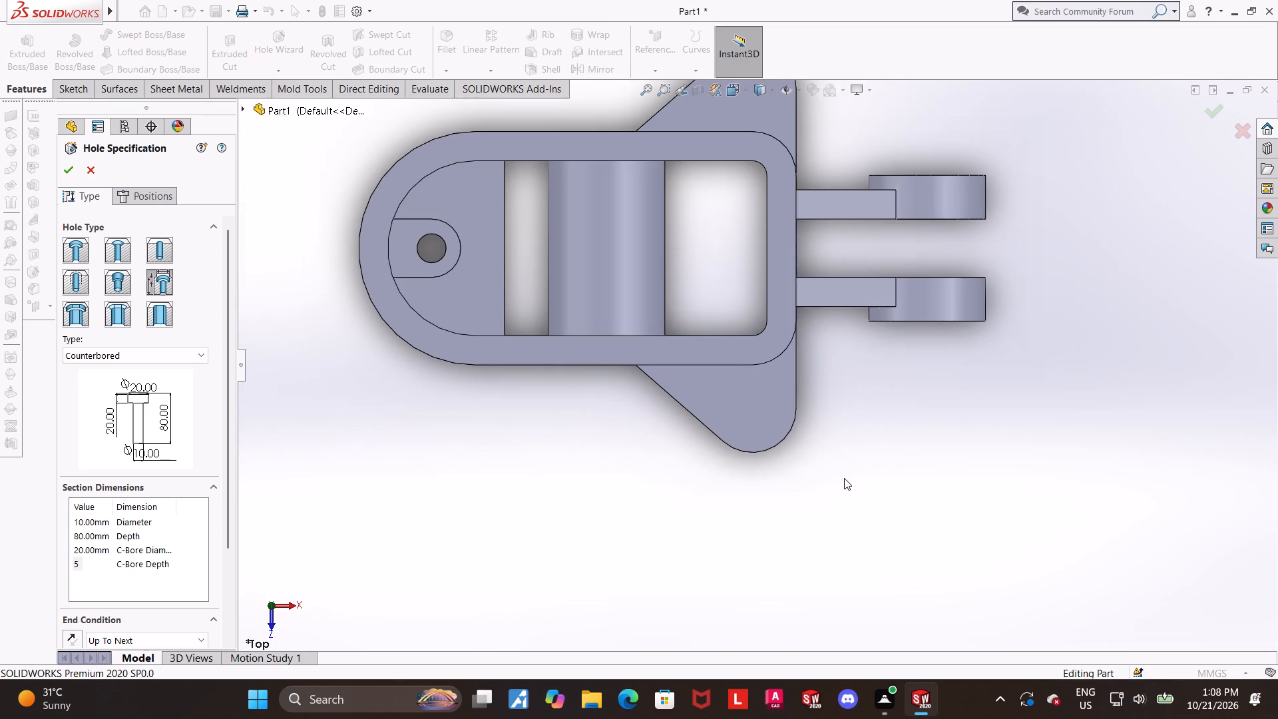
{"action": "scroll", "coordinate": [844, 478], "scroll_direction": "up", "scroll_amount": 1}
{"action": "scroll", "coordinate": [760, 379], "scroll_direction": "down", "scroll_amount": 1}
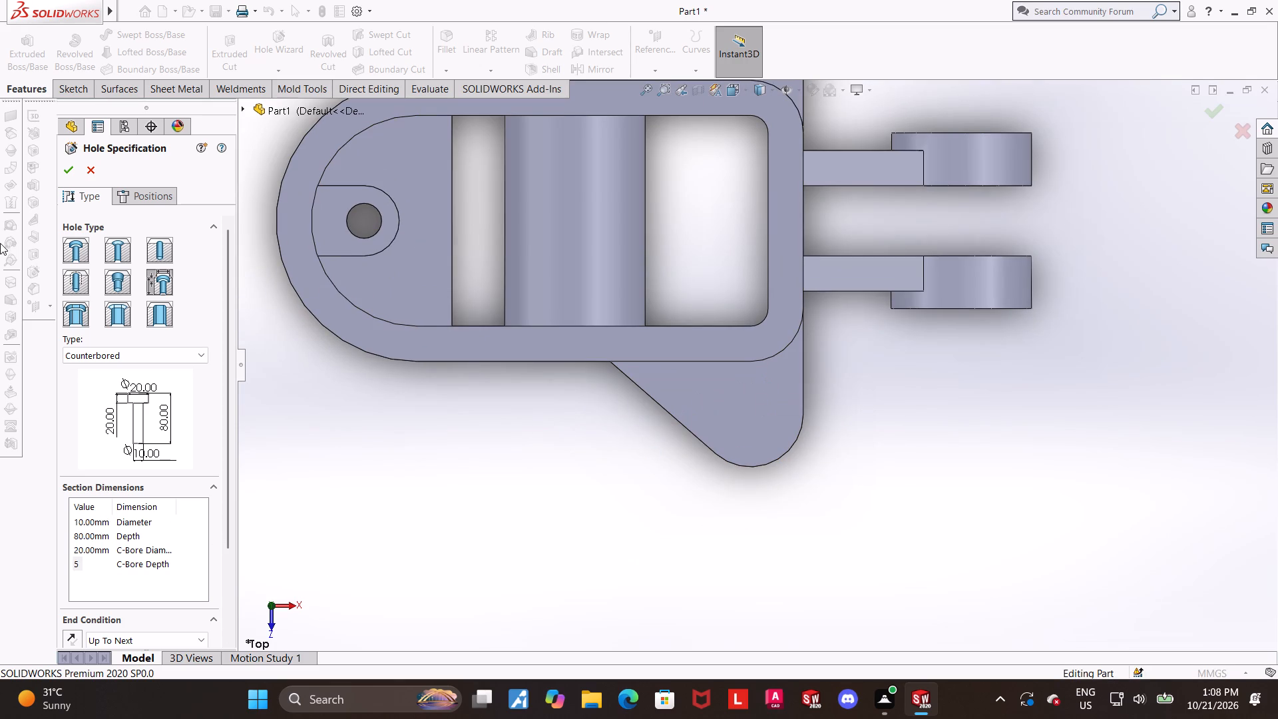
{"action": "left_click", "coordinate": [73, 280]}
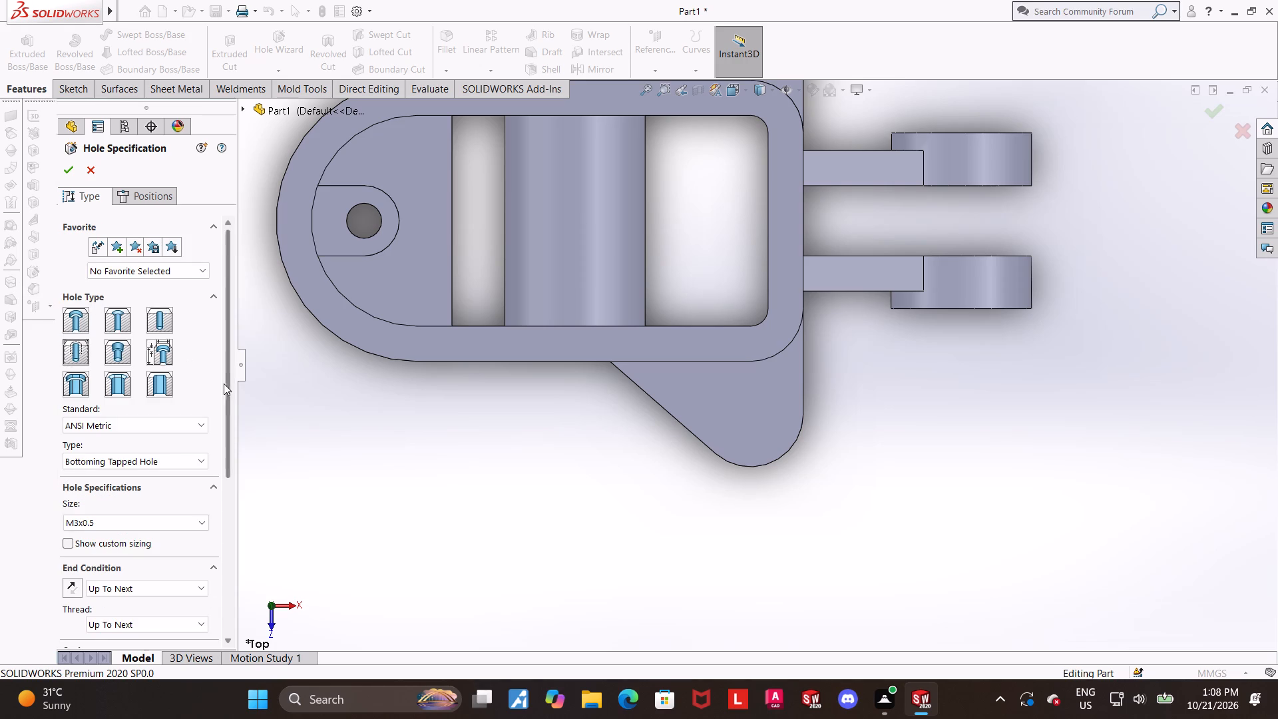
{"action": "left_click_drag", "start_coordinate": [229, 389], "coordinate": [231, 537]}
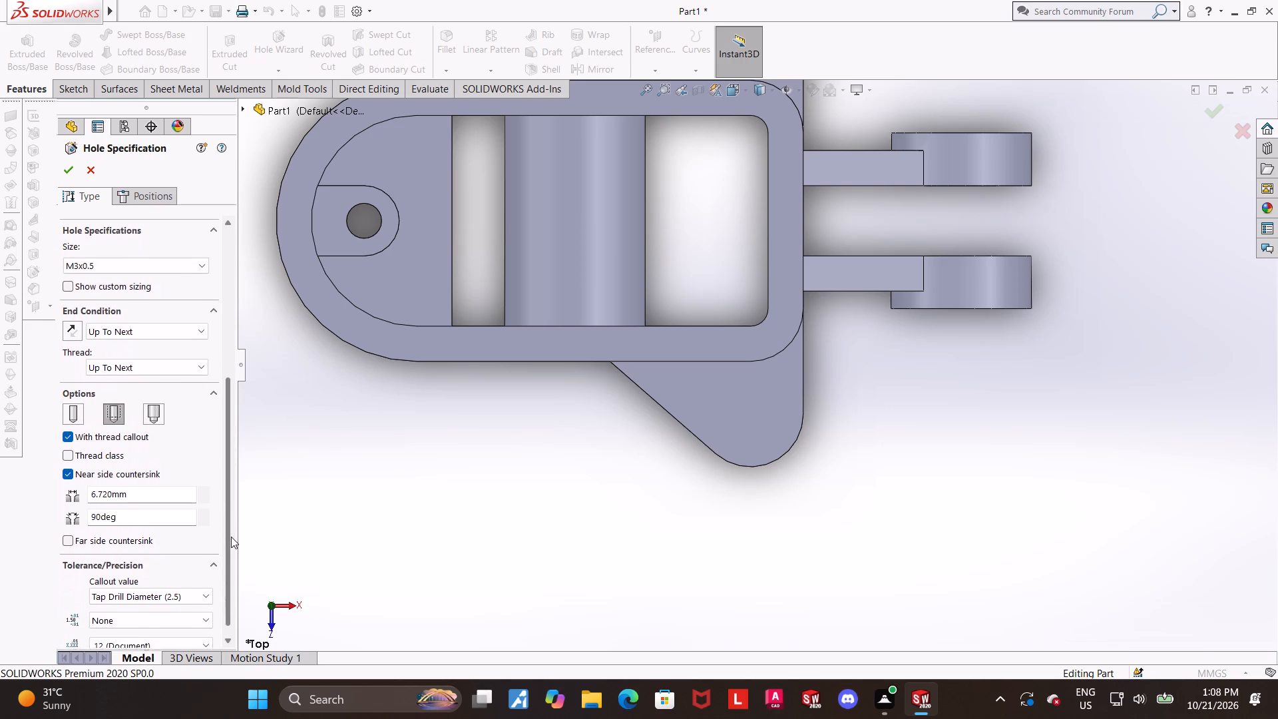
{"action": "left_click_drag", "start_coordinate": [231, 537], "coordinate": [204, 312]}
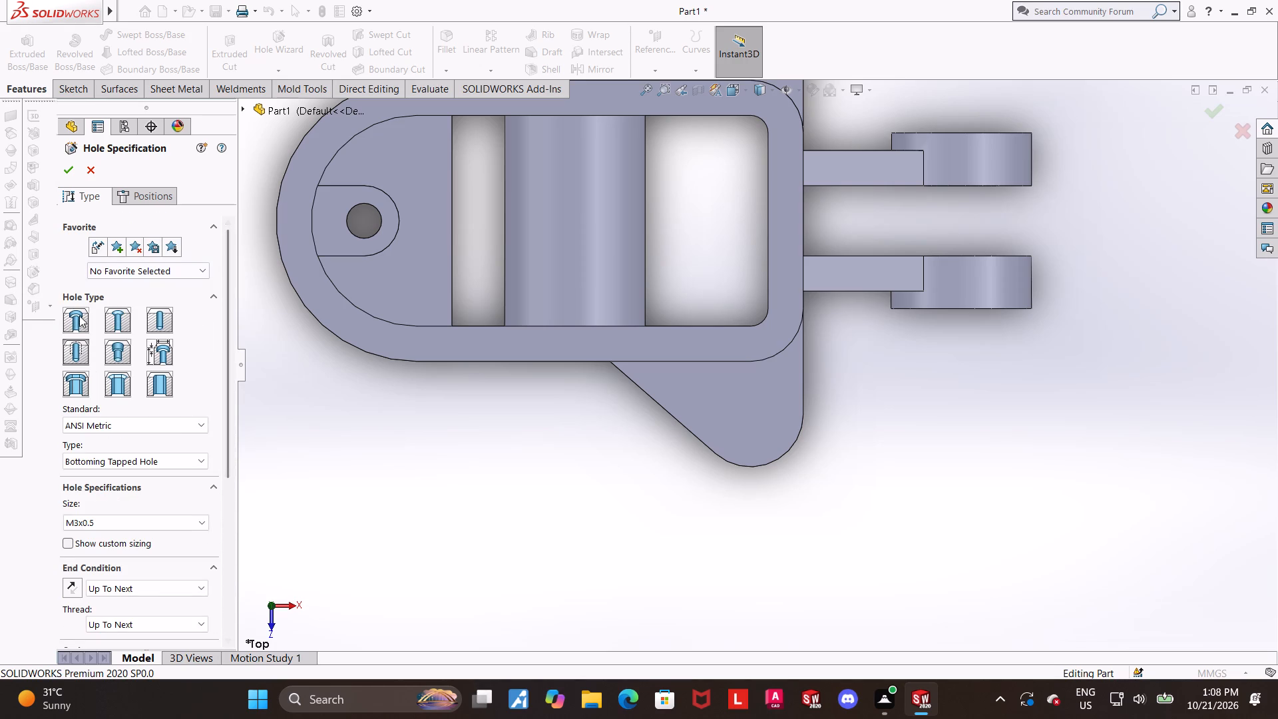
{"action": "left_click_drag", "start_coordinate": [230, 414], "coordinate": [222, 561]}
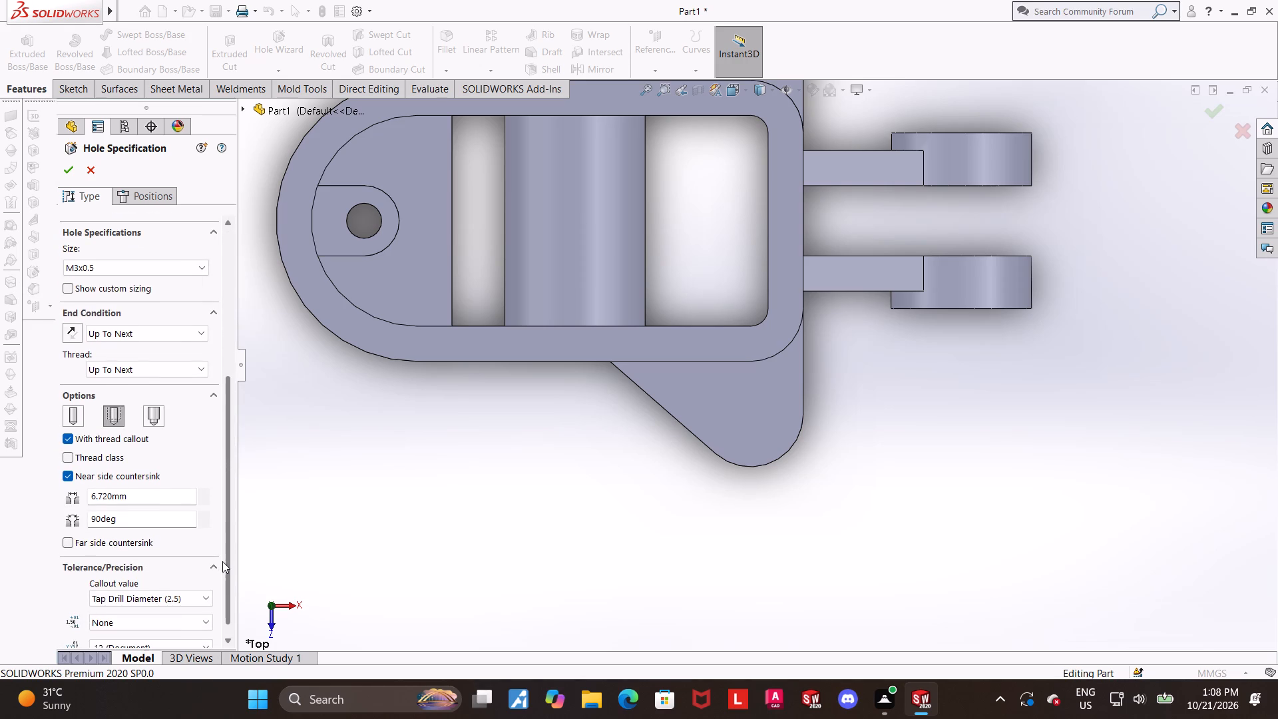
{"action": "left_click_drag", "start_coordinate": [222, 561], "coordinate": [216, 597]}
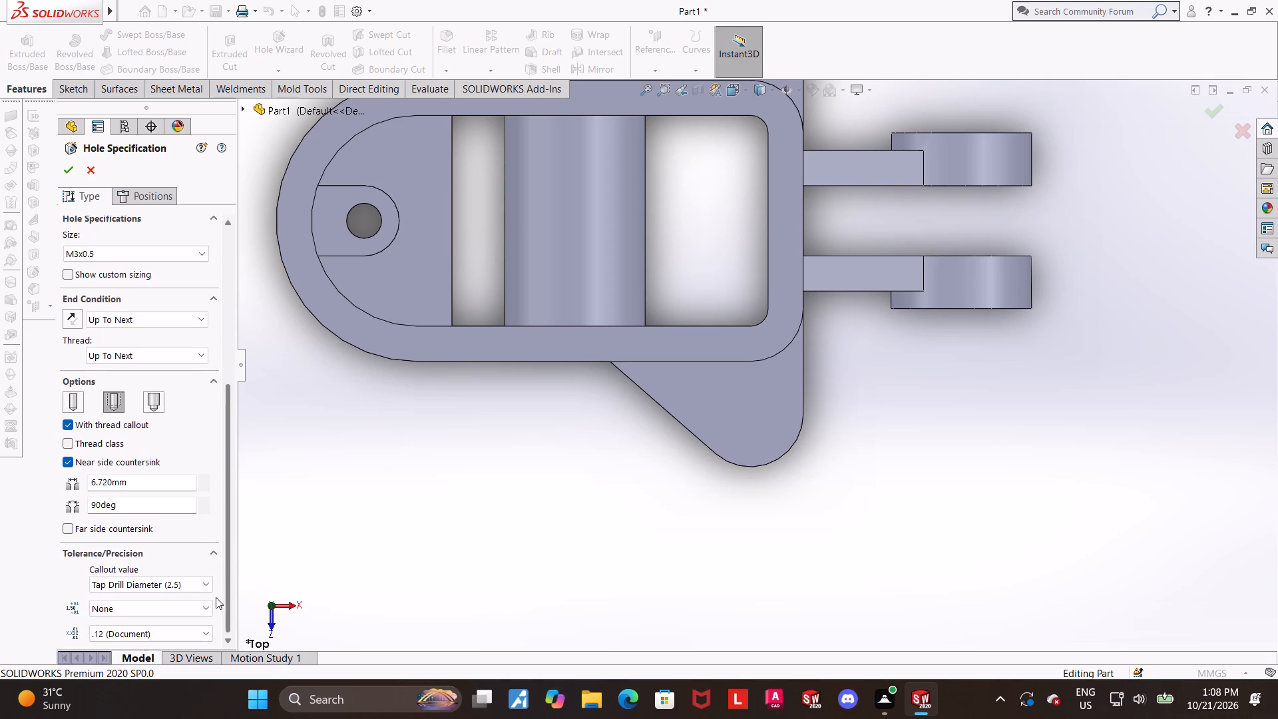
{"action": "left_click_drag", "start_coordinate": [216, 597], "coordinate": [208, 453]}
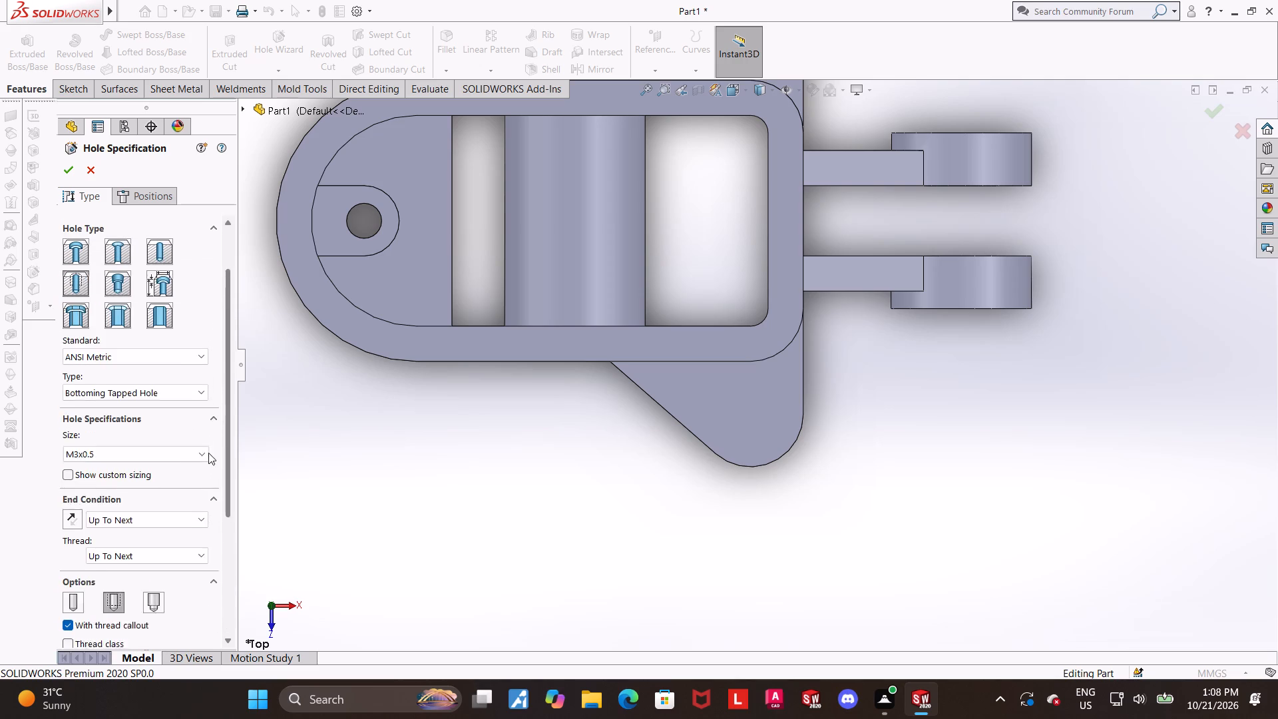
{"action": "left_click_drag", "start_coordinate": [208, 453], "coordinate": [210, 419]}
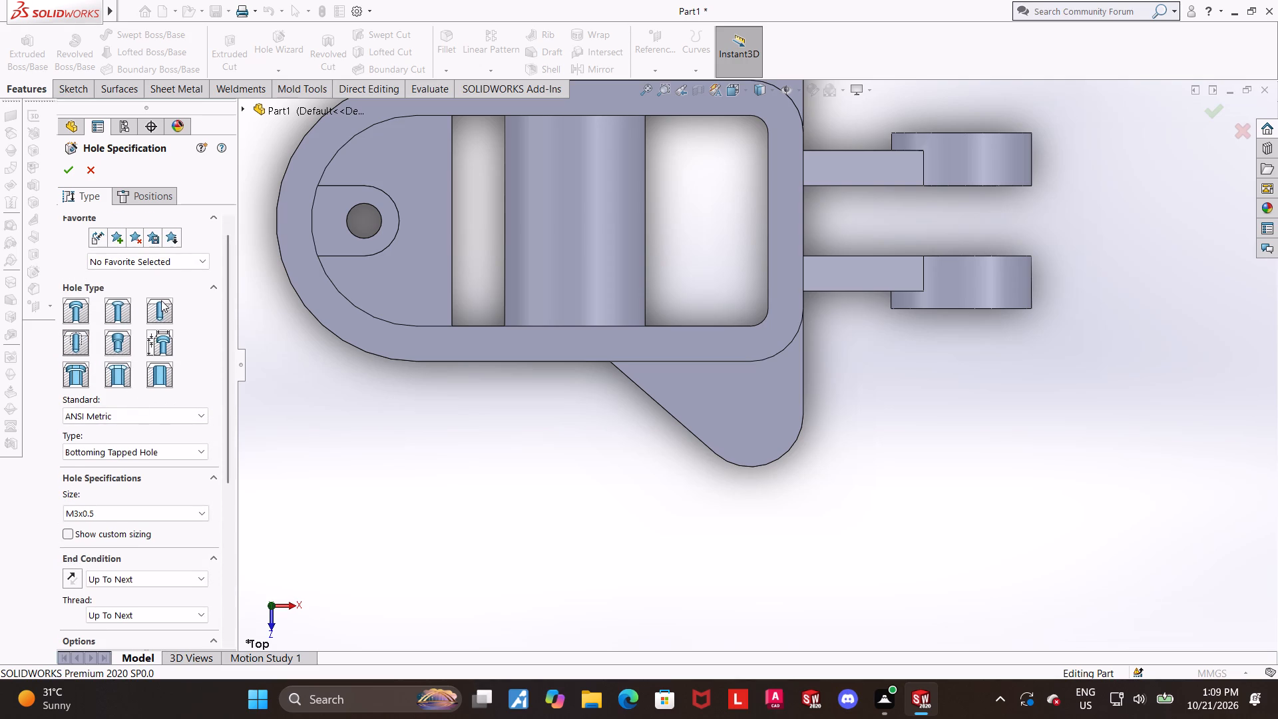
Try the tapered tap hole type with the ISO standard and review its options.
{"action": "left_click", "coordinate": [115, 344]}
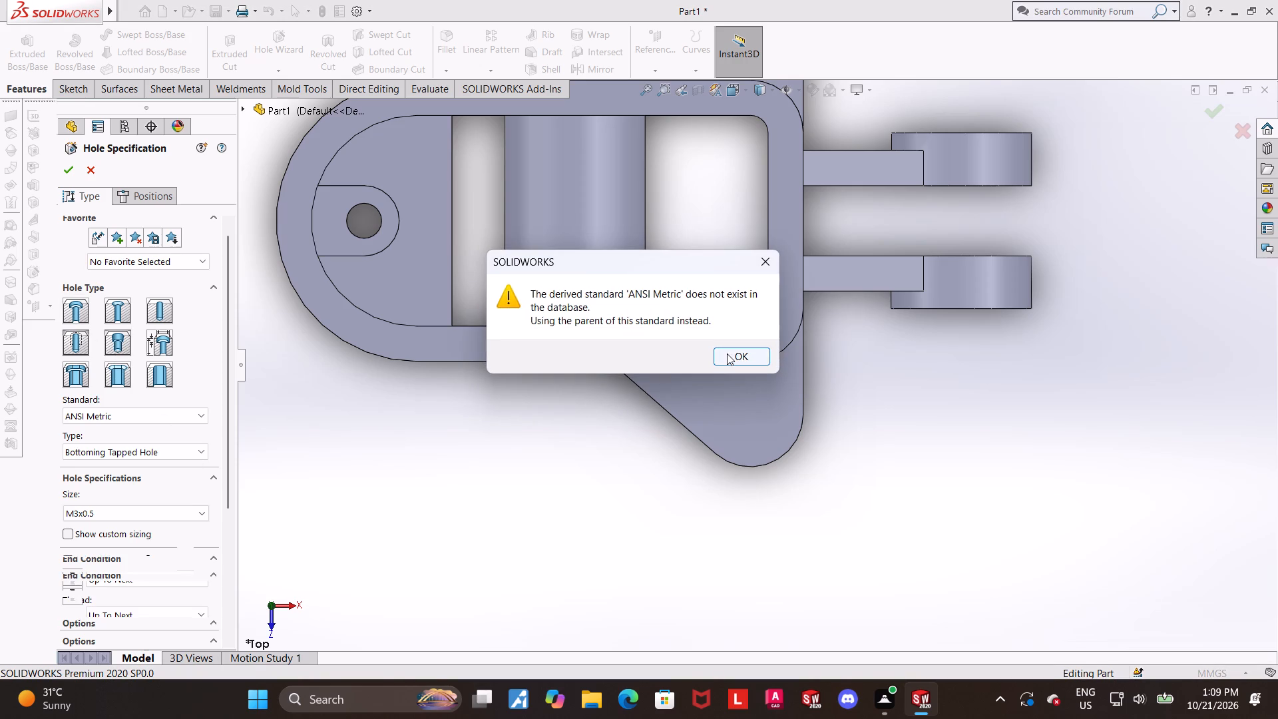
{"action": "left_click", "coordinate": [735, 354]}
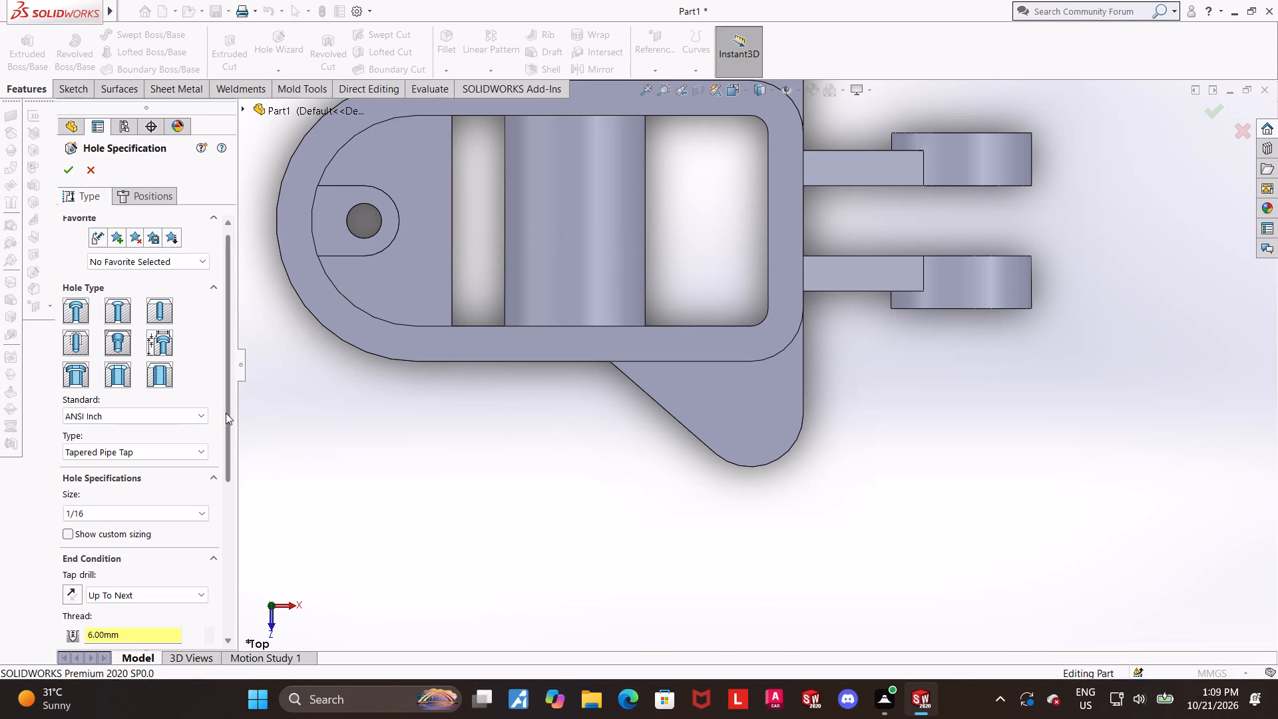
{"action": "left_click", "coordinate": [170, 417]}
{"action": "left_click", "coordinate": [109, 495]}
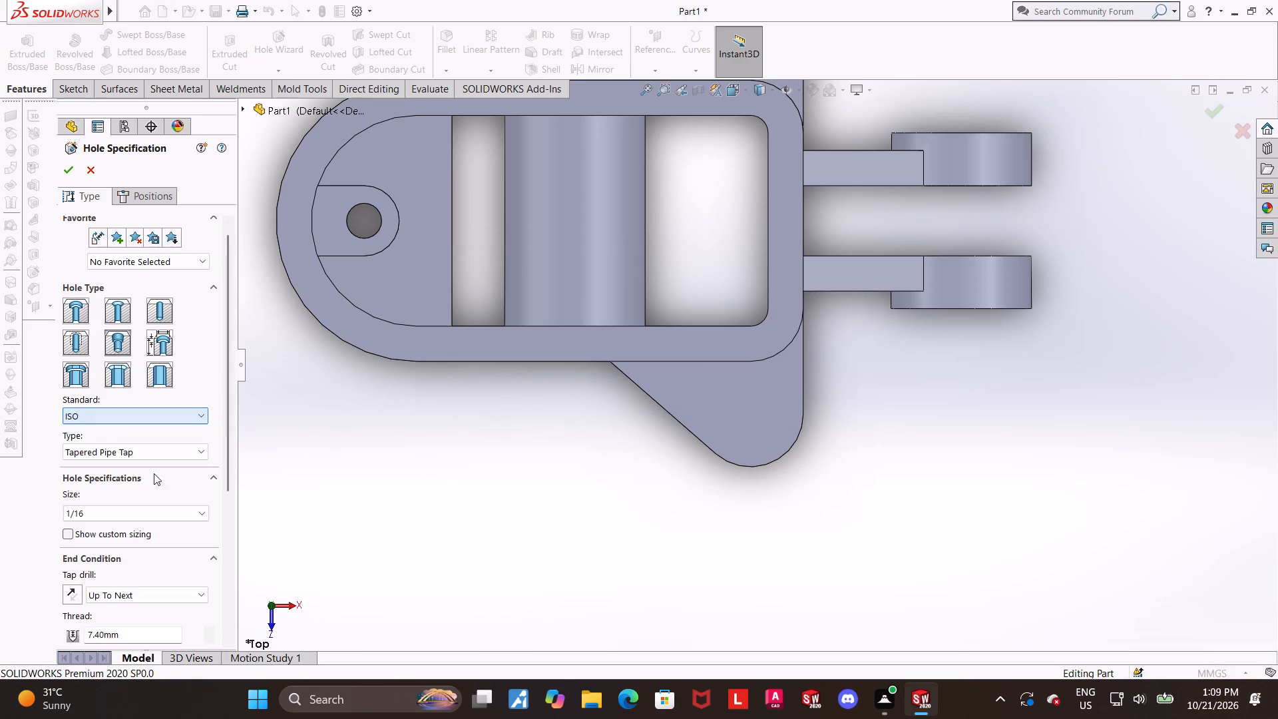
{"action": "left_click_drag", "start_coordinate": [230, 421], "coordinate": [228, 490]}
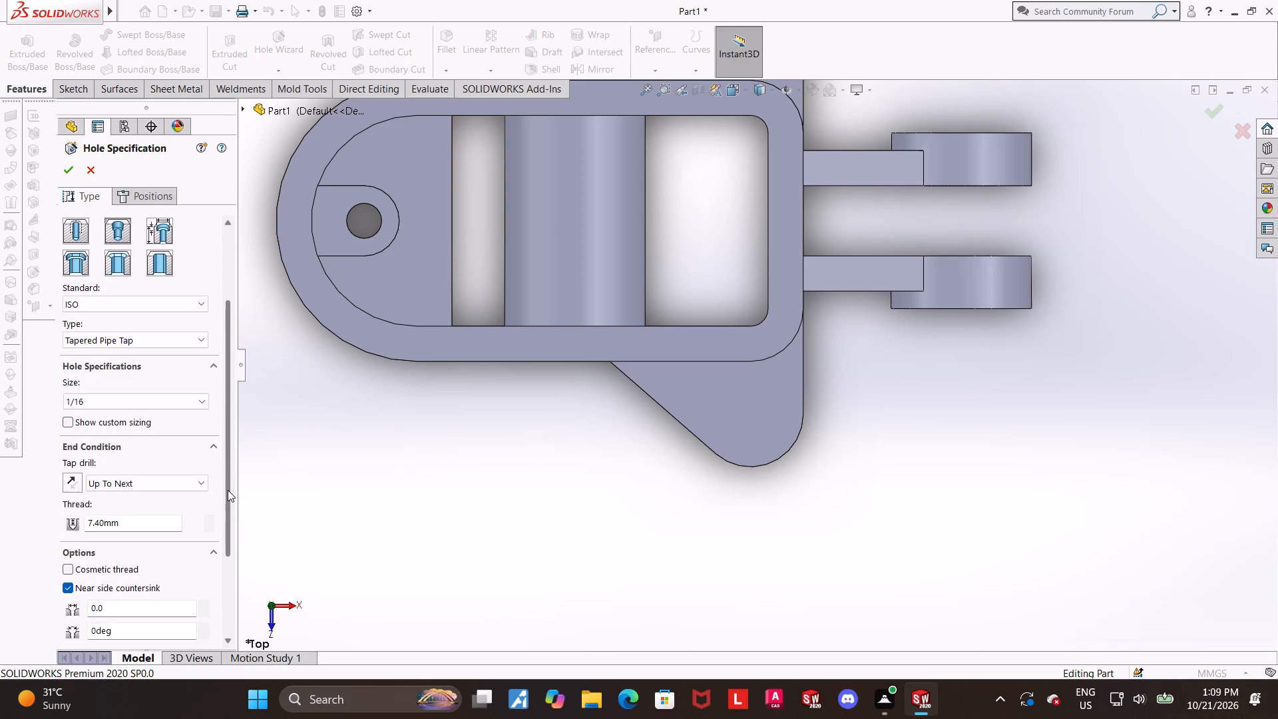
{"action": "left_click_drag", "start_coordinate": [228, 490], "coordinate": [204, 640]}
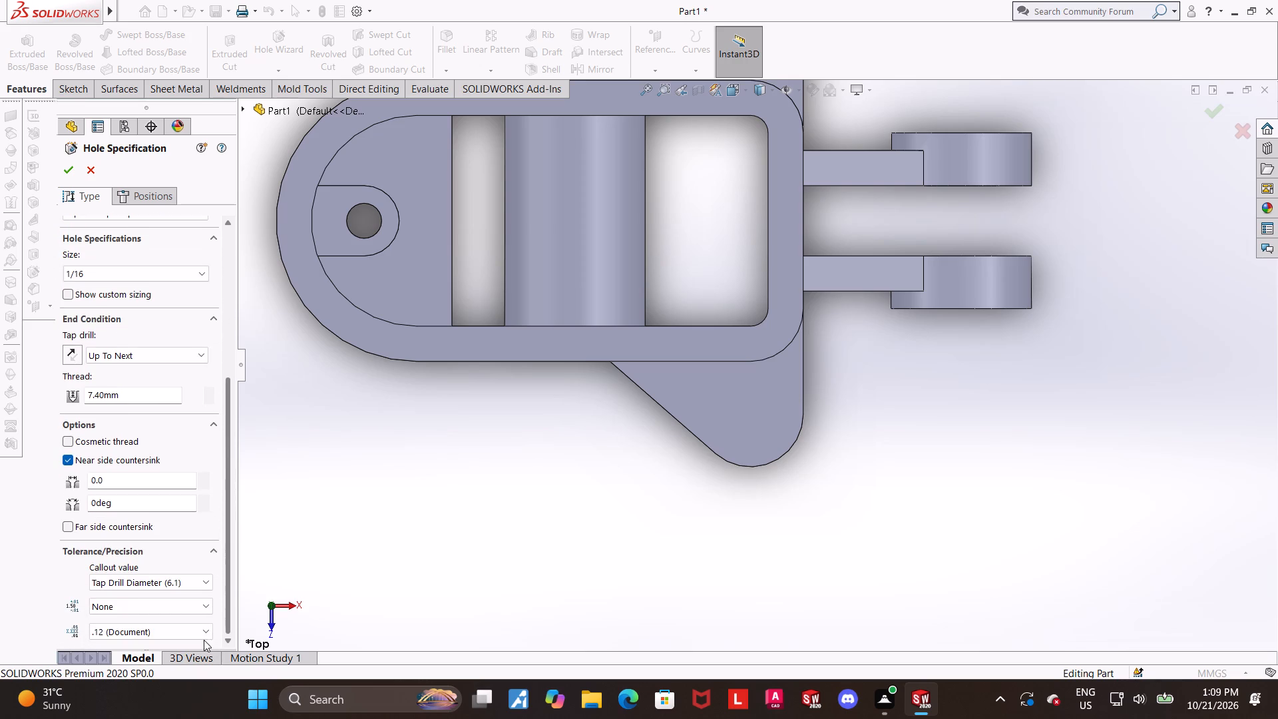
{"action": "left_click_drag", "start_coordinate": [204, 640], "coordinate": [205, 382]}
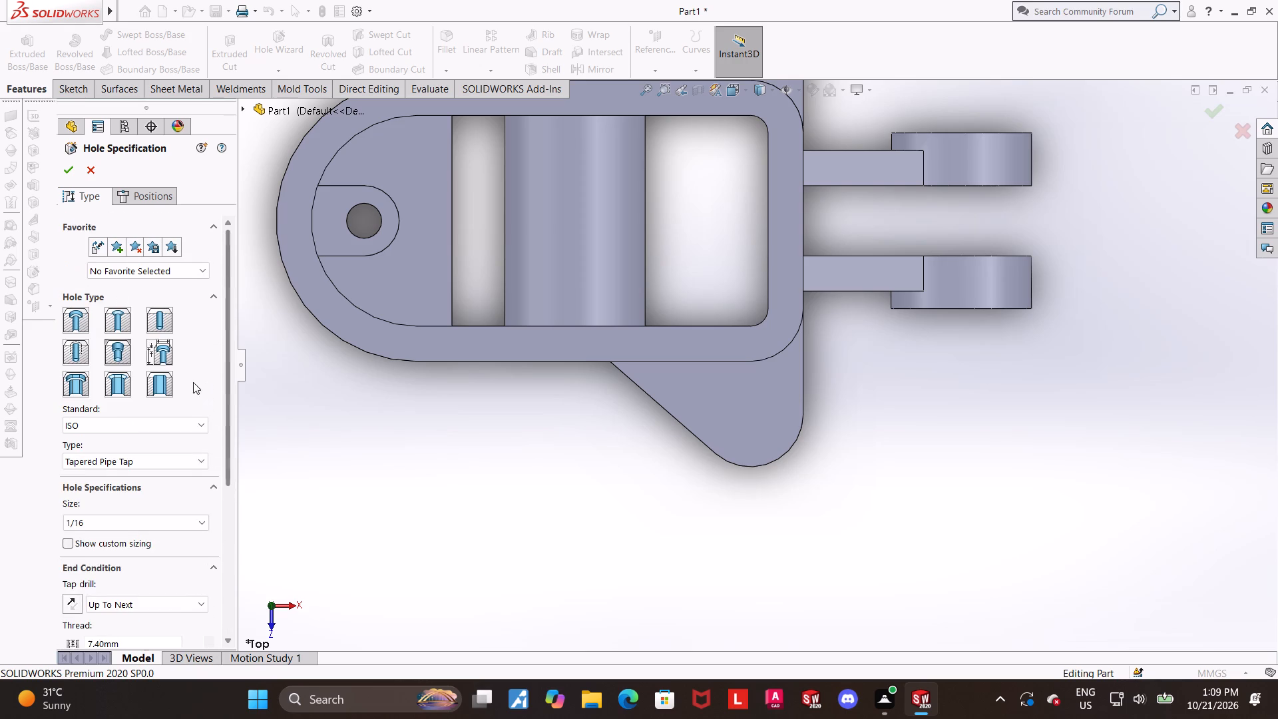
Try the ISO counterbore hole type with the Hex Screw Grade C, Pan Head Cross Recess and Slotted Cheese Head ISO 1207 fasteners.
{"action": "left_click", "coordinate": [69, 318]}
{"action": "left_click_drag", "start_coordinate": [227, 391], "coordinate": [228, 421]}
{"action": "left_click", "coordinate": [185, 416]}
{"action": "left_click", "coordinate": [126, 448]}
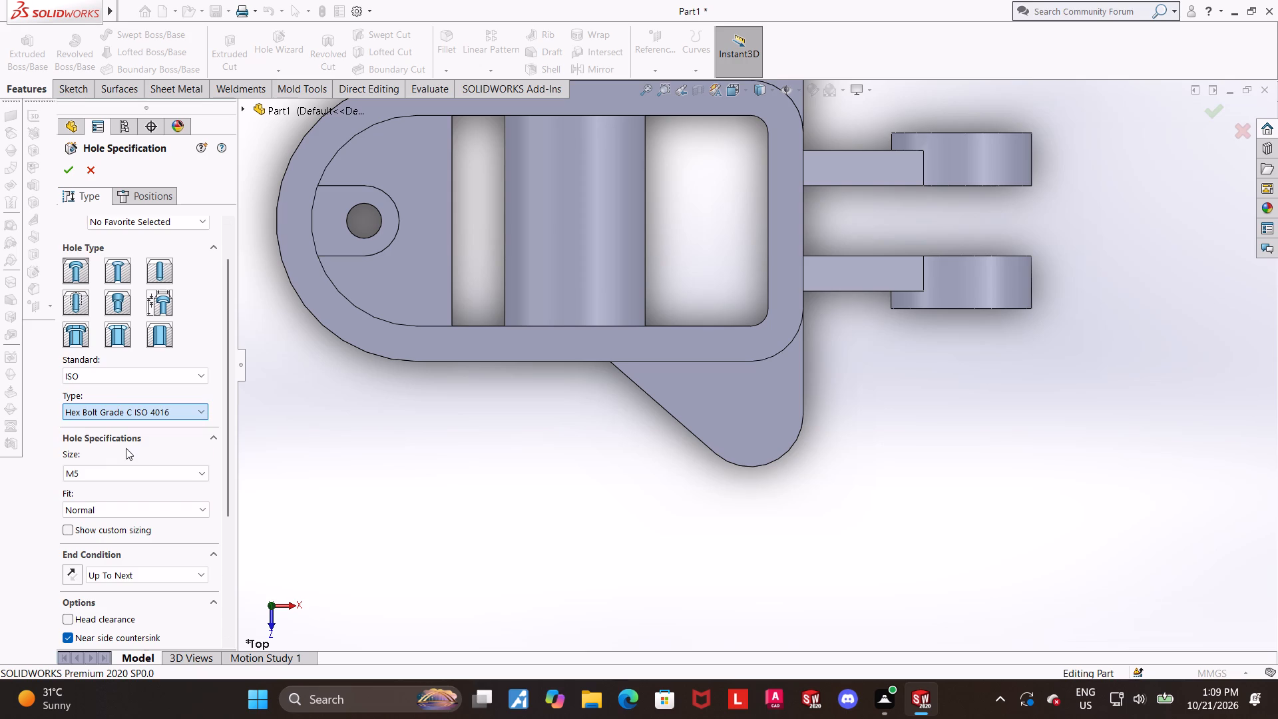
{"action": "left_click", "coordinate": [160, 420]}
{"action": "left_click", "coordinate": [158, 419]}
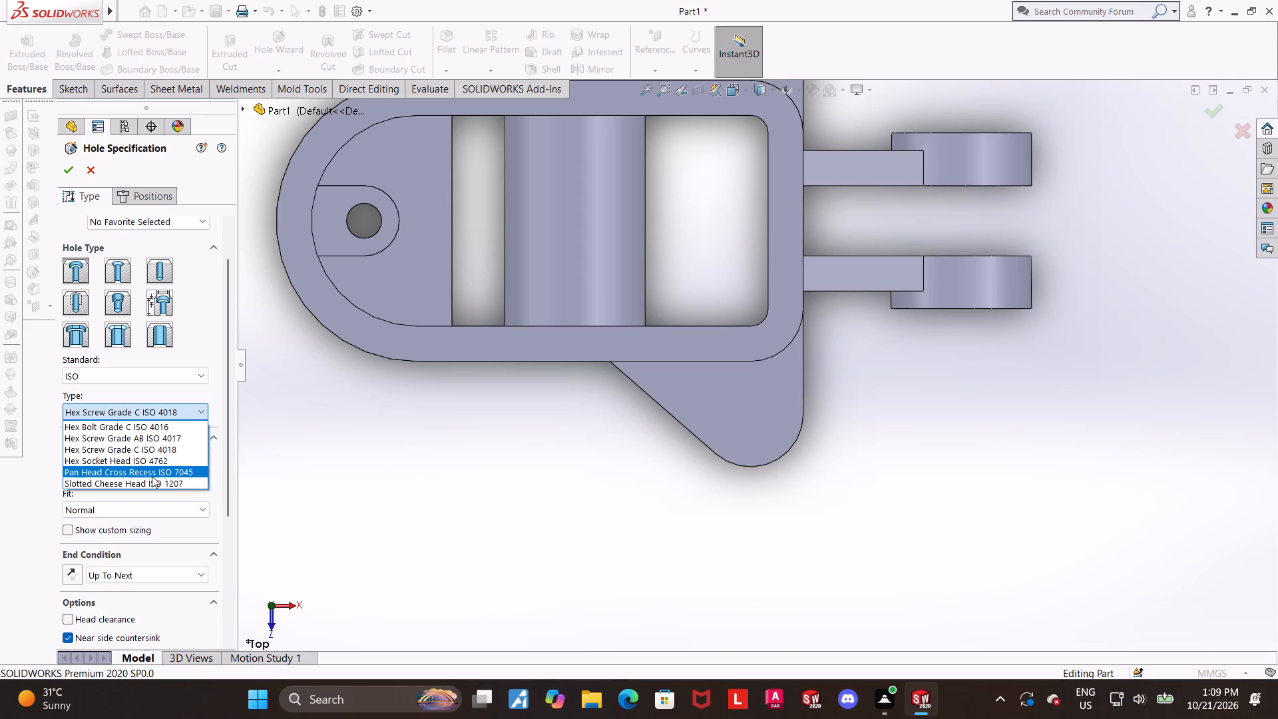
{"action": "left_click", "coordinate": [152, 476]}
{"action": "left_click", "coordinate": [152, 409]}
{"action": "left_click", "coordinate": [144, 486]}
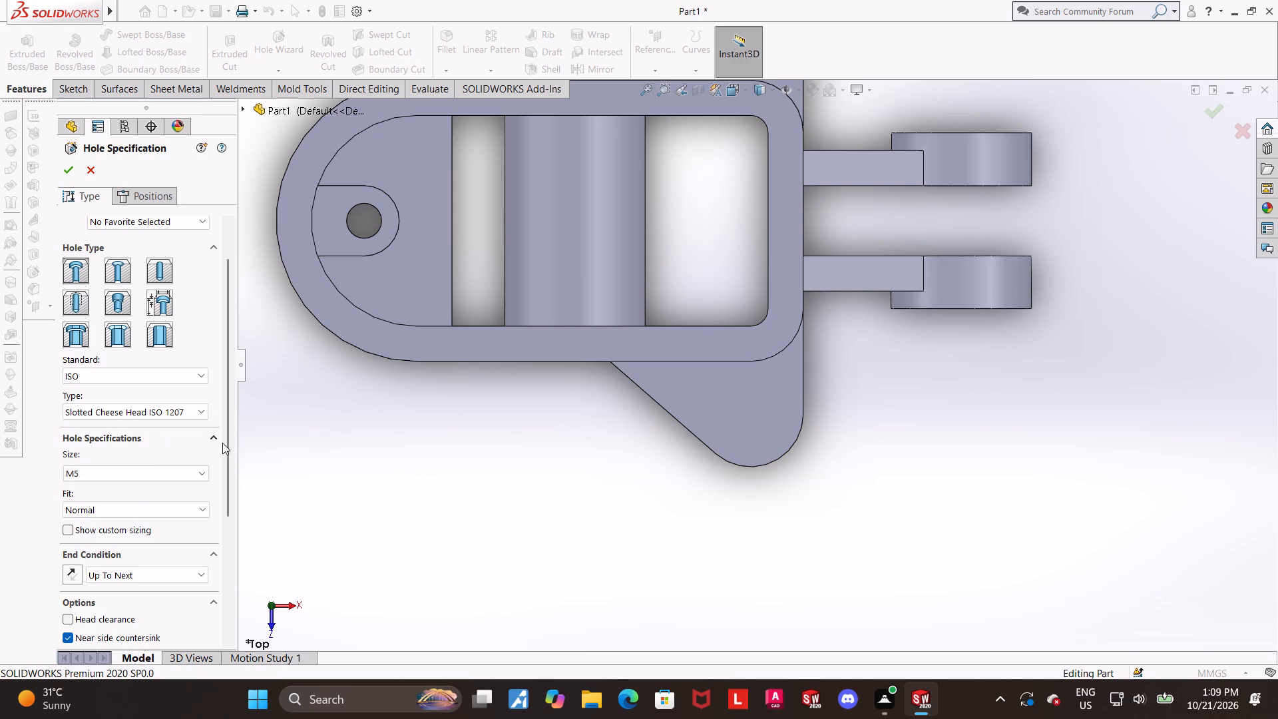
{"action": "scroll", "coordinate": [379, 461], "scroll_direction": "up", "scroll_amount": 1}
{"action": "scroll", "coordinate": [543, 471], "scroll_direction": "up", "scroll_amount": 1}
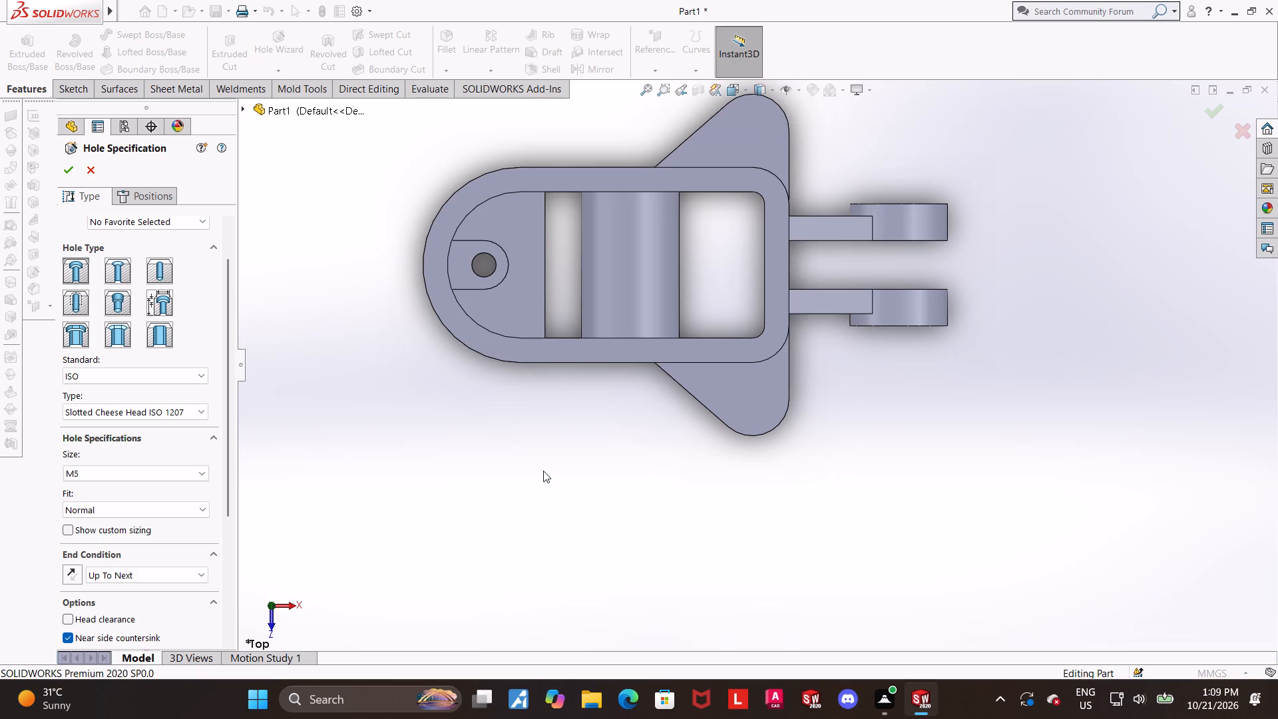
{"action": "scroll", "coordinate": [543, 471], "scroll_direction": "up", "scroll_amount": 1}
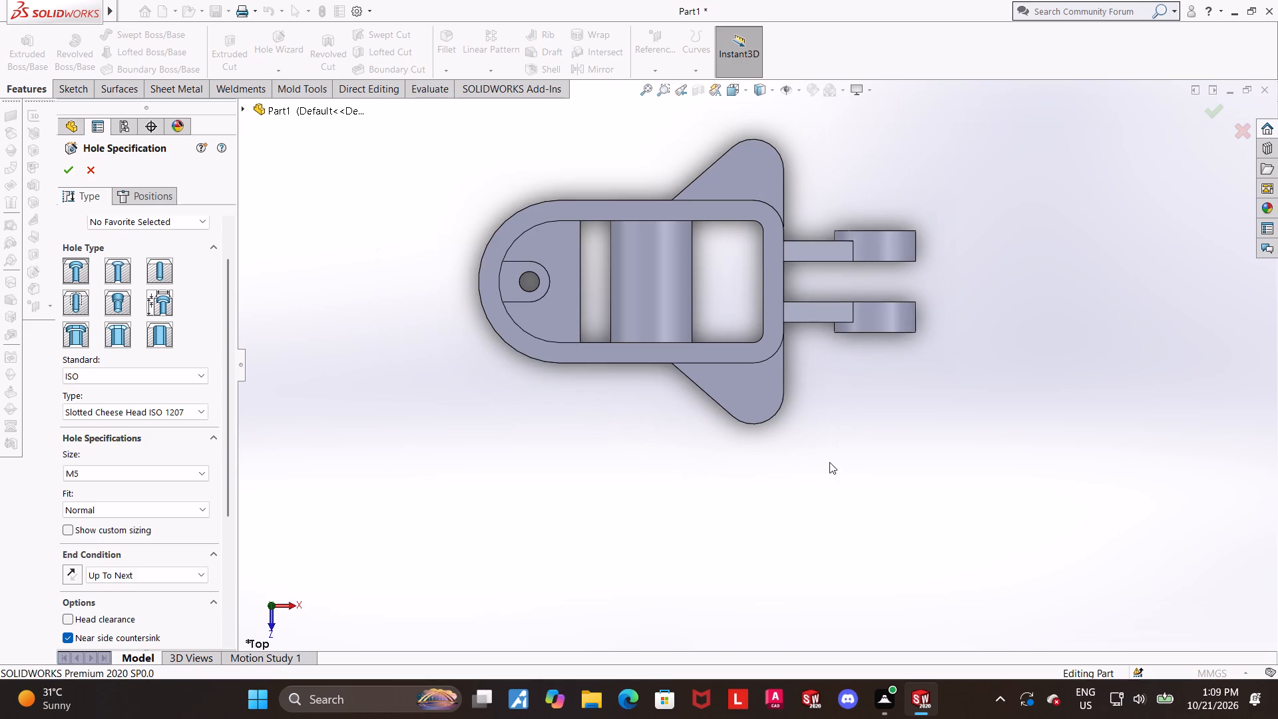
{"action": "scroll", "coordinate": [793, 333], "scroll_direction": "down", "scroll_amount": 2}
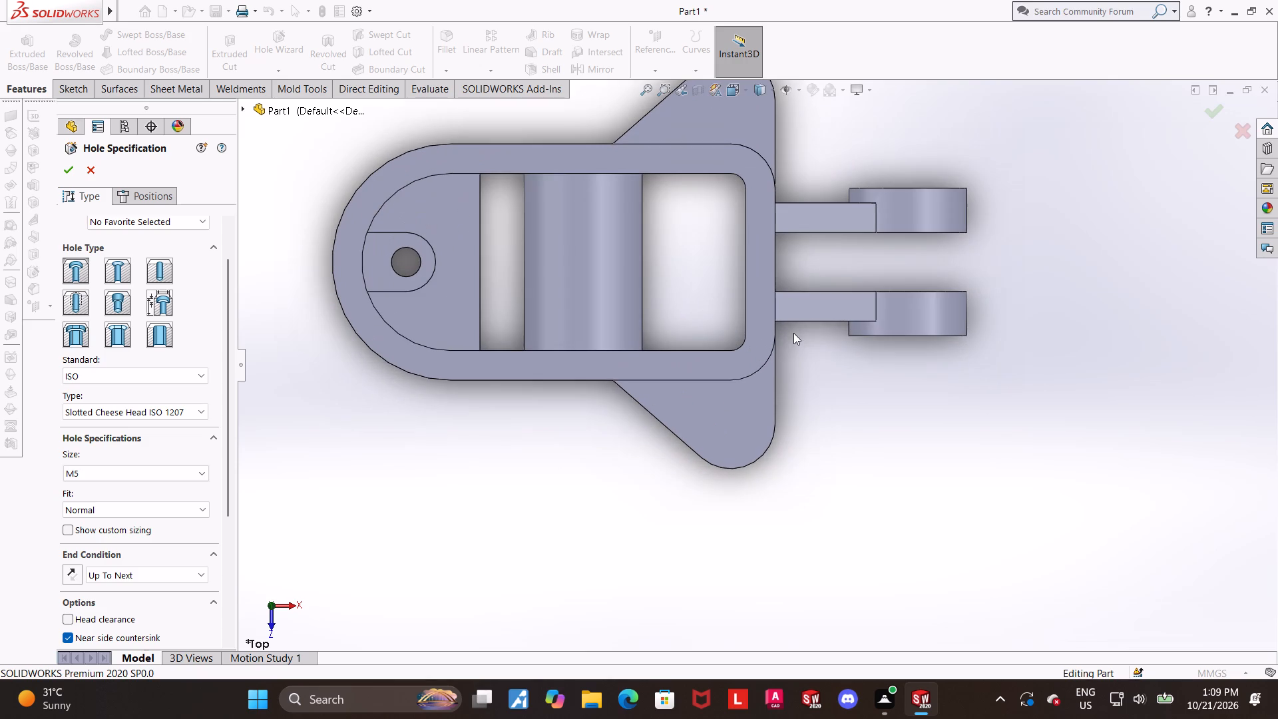
Switch to the legacy hole type, choose the counterbored profile and set its counterbore depth to 5 mm.
{"action": "left_click", "coordinate": [169, 300]}
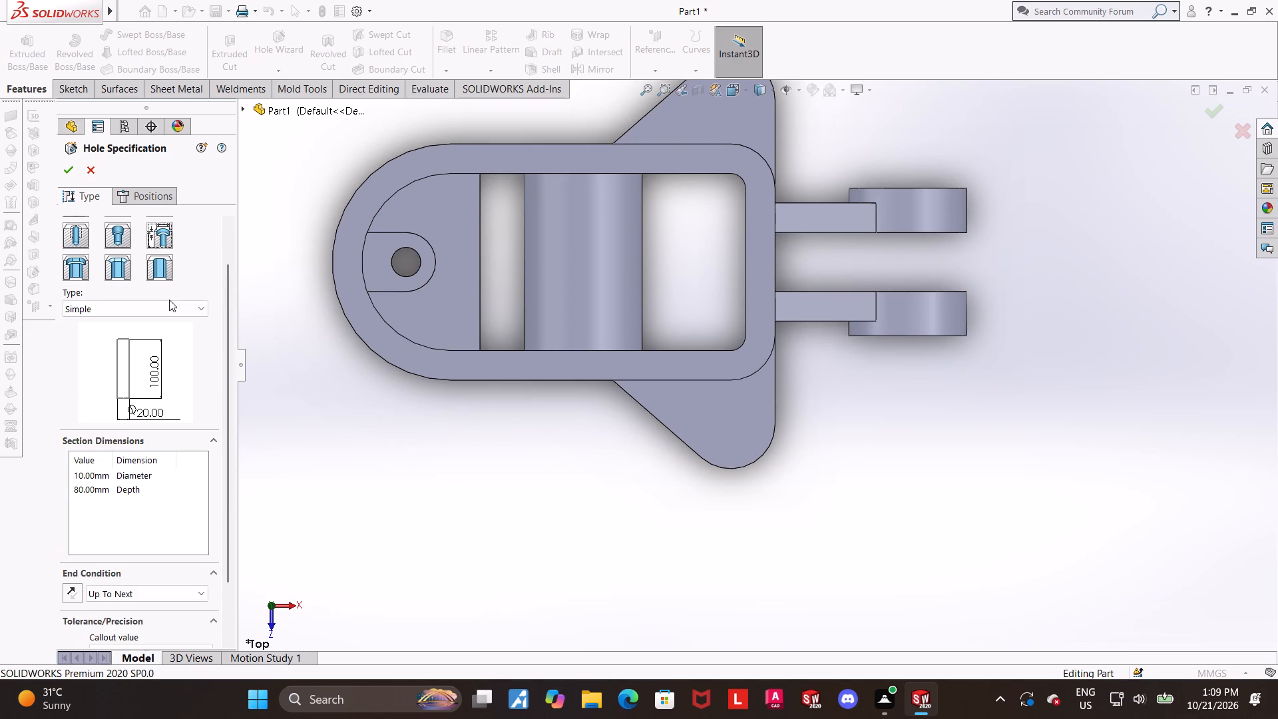
{"action": "left_click", "coordinate": [162, 316]}
{"action": "left_click", "coordinate": [103, 406]}
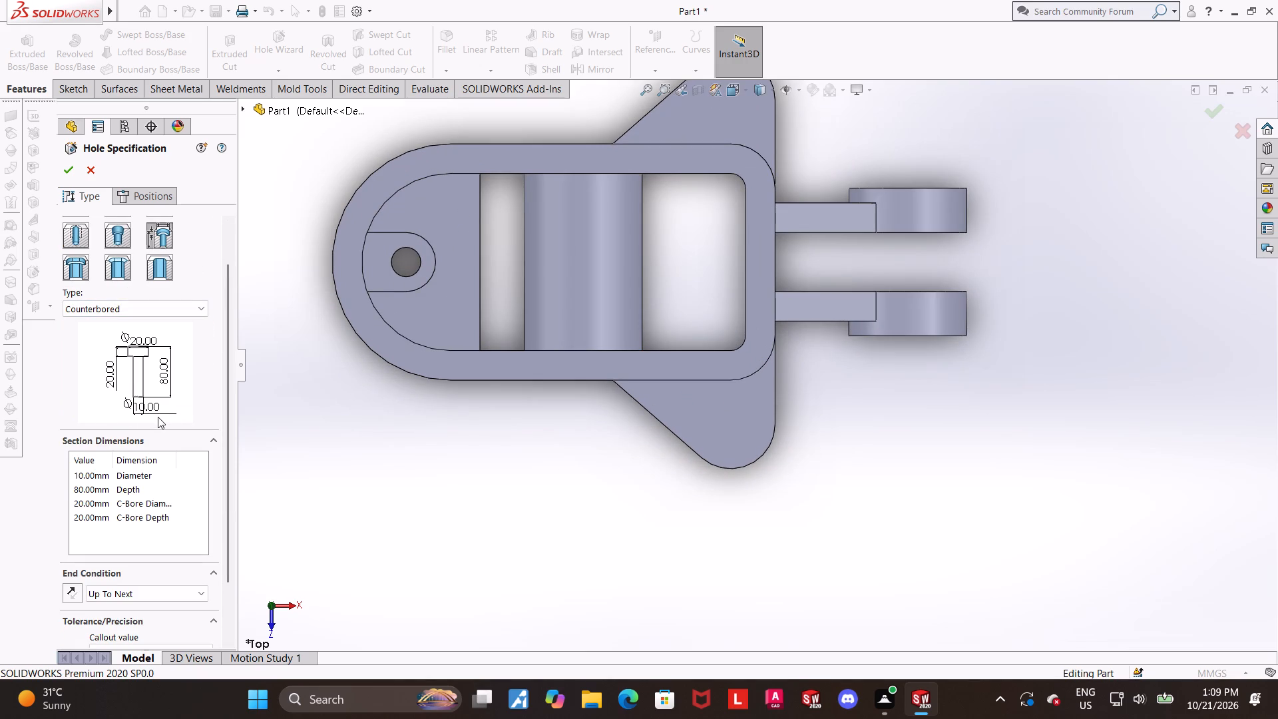
{"action": "scroll", "coordinate": [911, 459], "scroll_direction": "up", "scroll_amount": 1}
{"action": "scroll", "coordinate": [1120, 418], "scroll_direction": "down", "scroll_amount": 1}
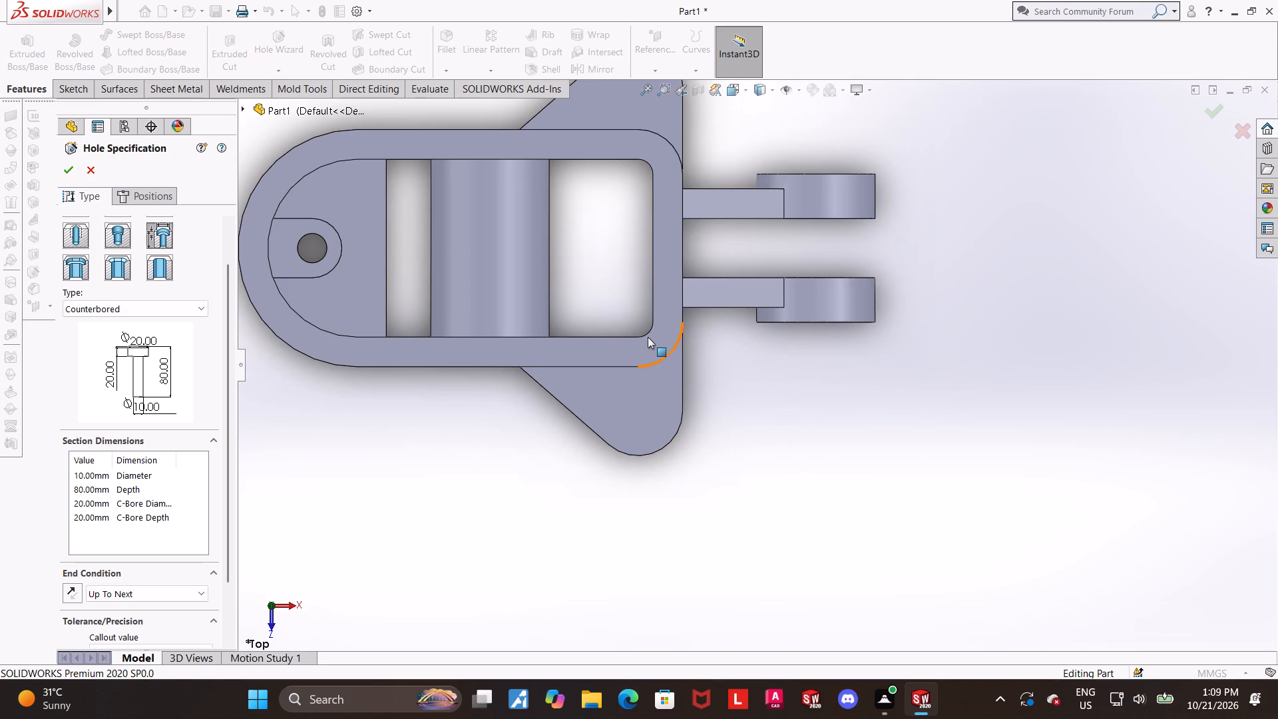
{"action": "scroll", "coordinate": [648, 337], "scroll_direction": "down", "scroll_amount": 1}
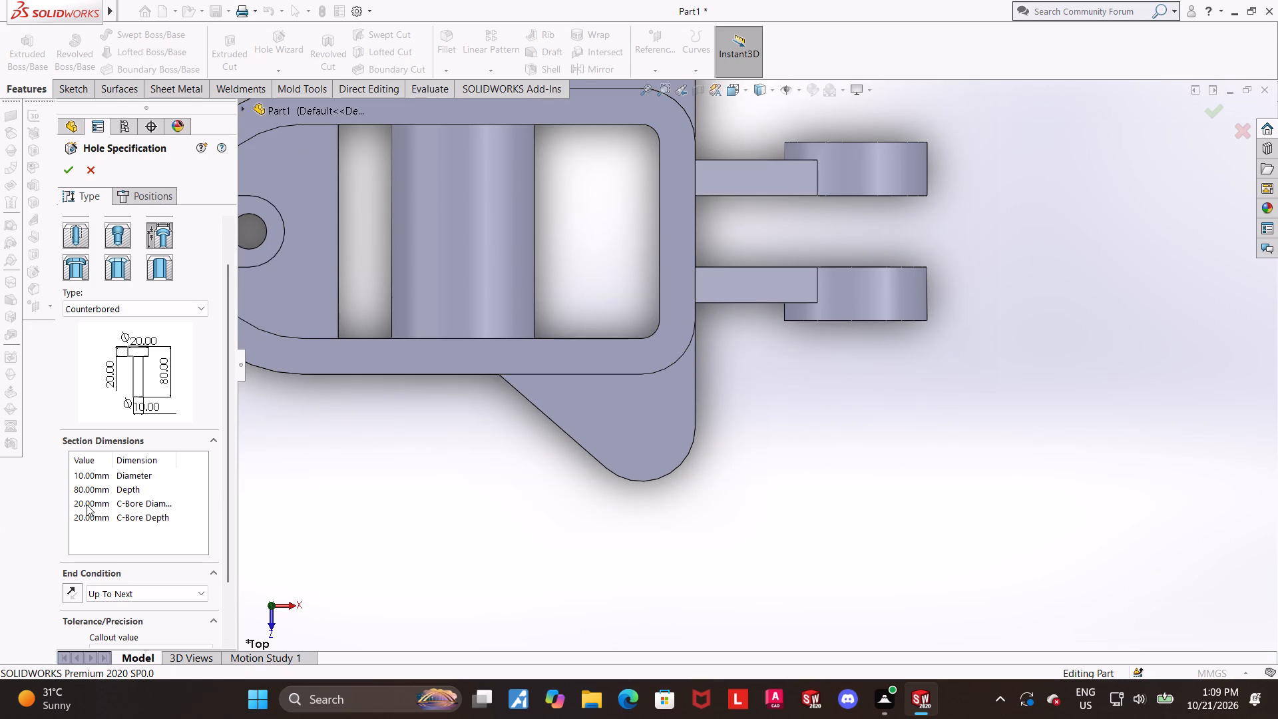
{"action": "double_click", "coordinate": [89, 520]}
{"action": "key", "text": "5"}
{"action": "key", "text": "Return"}
{"action": "left_click", "coordinate": [429, 499]}
{"action": "scroll", "coordinate": [633, 475], "scroll_direction": "up", "scroll_amount": 1}
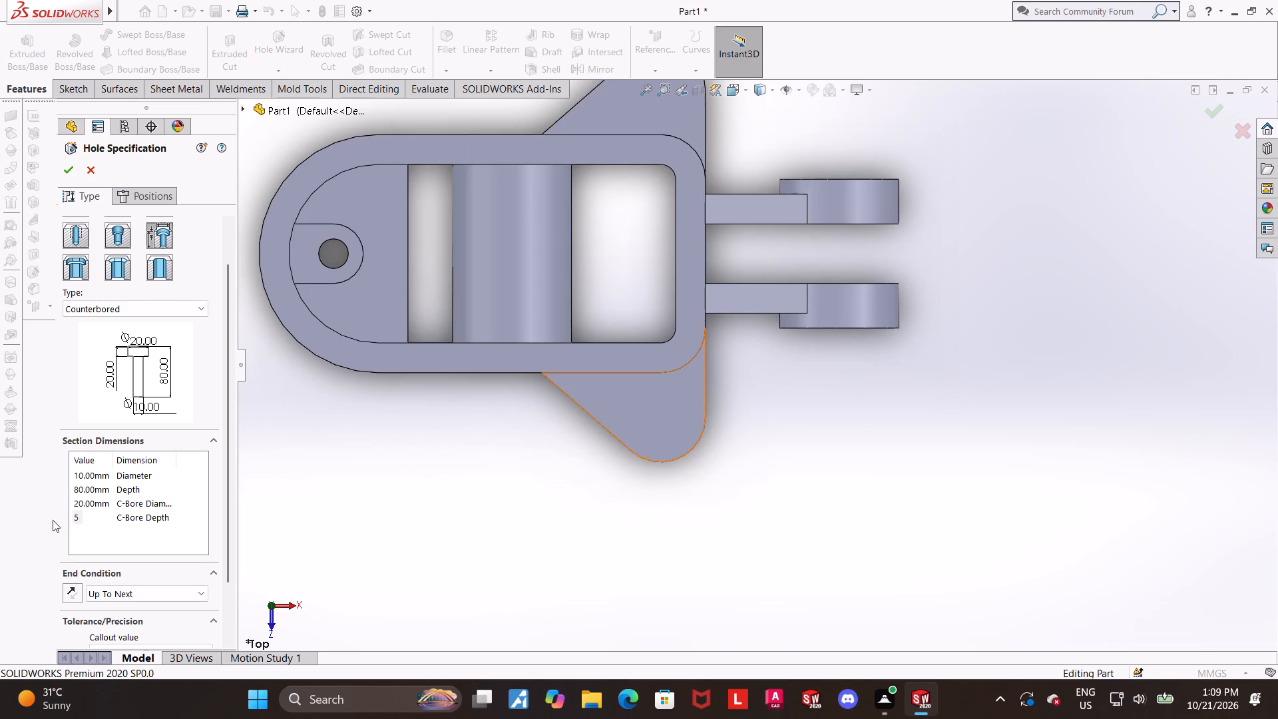
{"action": "scroll", "coordinate": [660, 467], "scroll_direction": "up", "scroll_amount": 1}
{"action": "scroll", "coordinate": [577, 377], "scroll_direction": "down", "scroll_amount": 1}
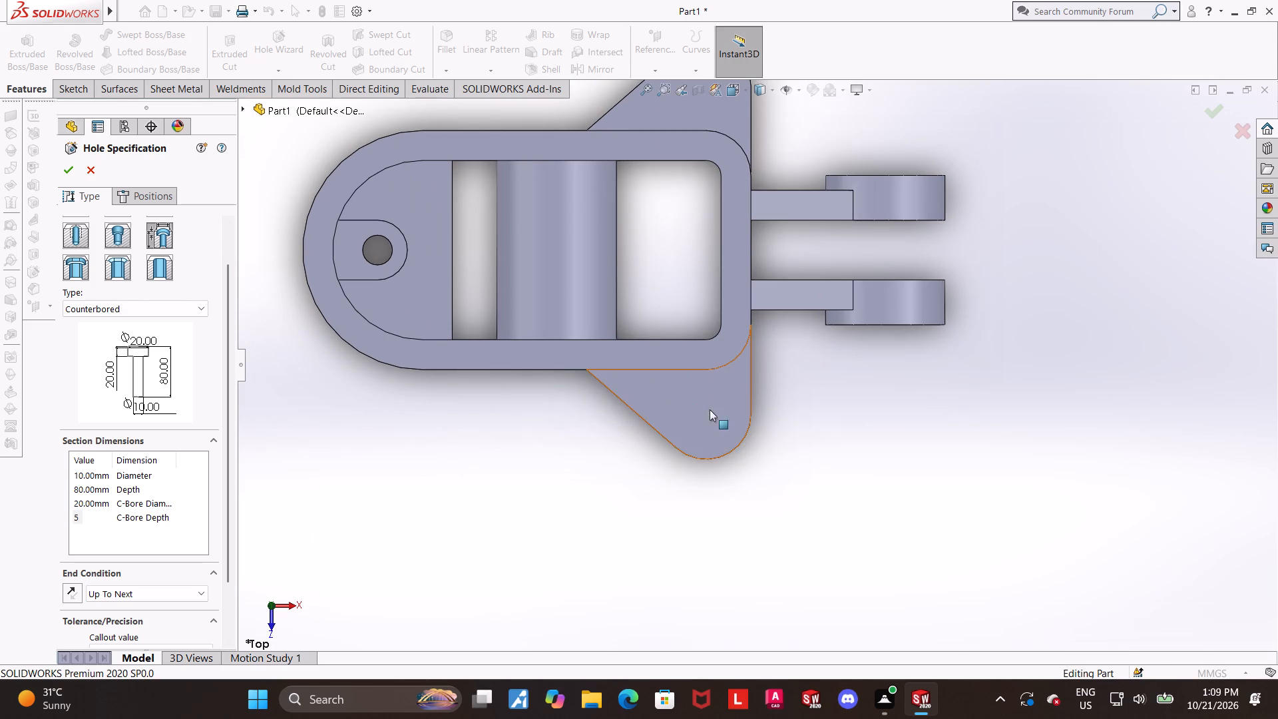
{"action": "scroll", "coordinate": [610, 495], "scroll_direction": "up", "scroll_amount": 1}
{"action": "scroll", "coordinate": [753, 192], "scroll_direction": "up", "scroll_amount": 2}
{"action": "scroll", "coordinate": [758, 190], "scroll_direction": "down", "scroll_amount": 3}
{"action": "scroll", "coordinate": [813, 509], "scroll_direction": "up", "scroll_amount": 1}
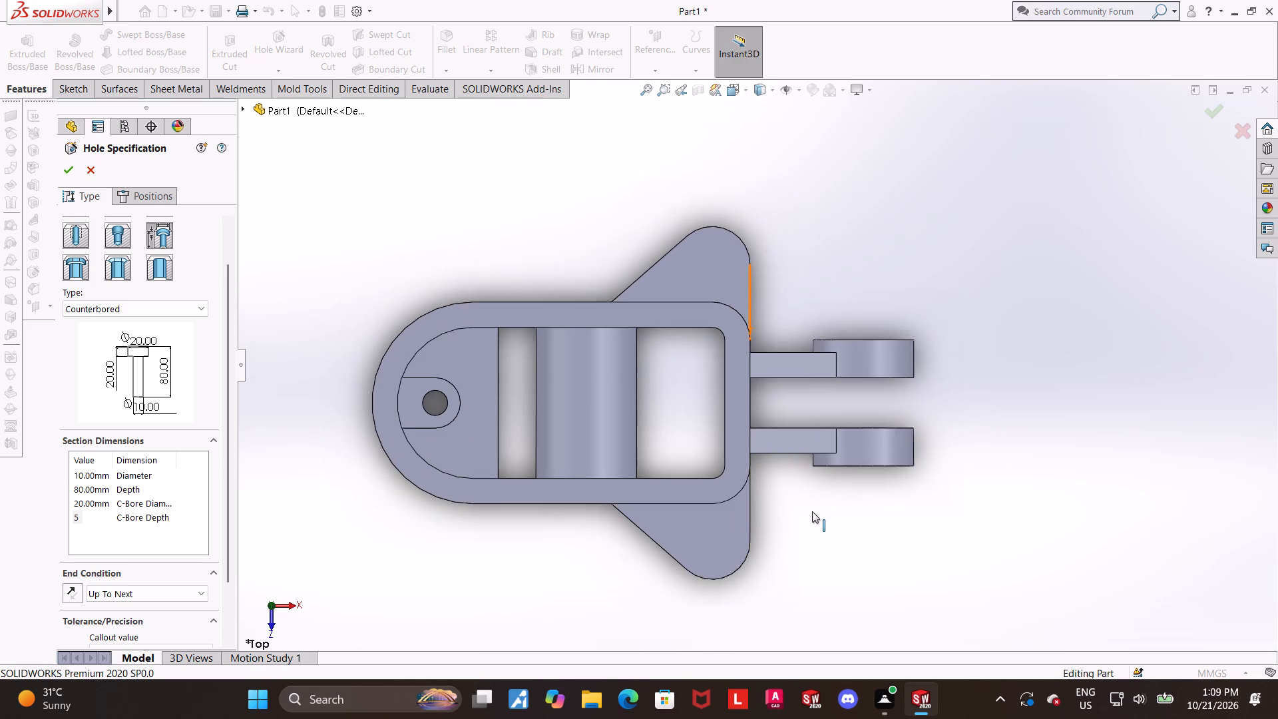
{"action": "scroll", "coordinate": [798, 523], "scroll_direction": "down", "scroll_amount": 1}
Using a 3D sketch for the hole positions, place one hole point on the top face of each side lug.
{"action": "left_click", "coordinate": [127, 193]}
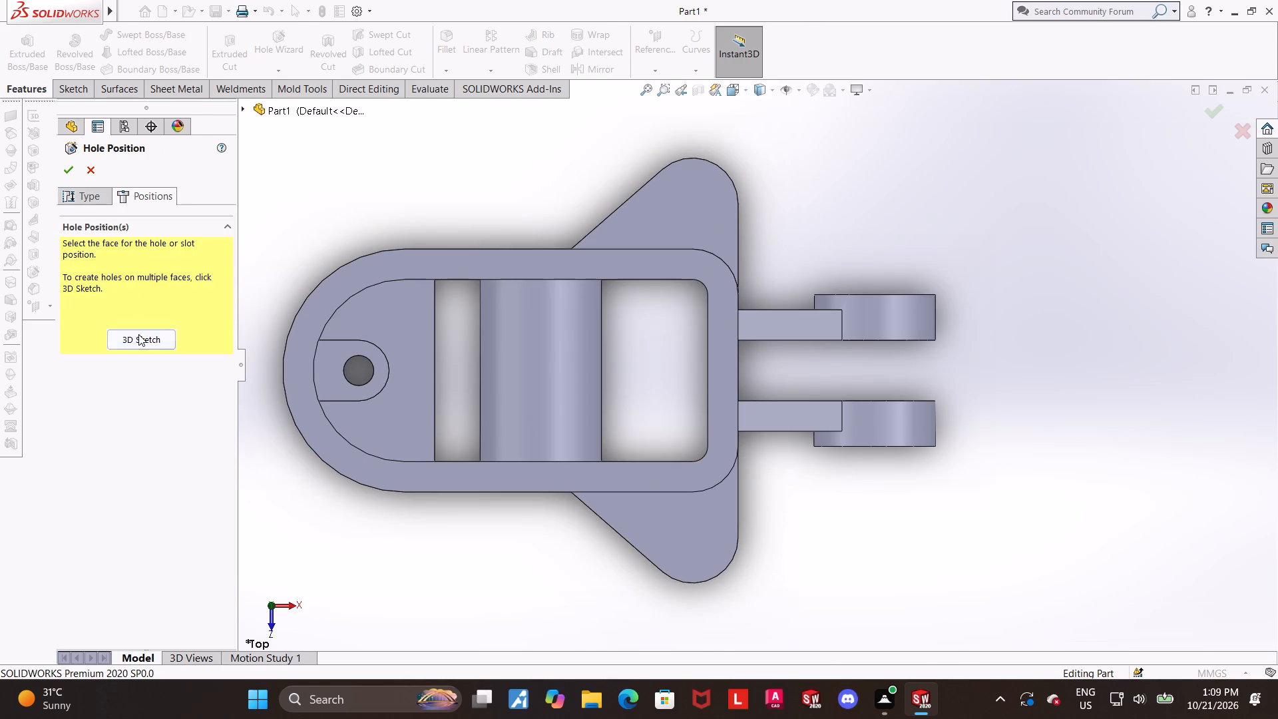
{"action": "left_click", "coordinate": [138, 334]}
{"action": "left_click", "coordinate": [697, 541]}
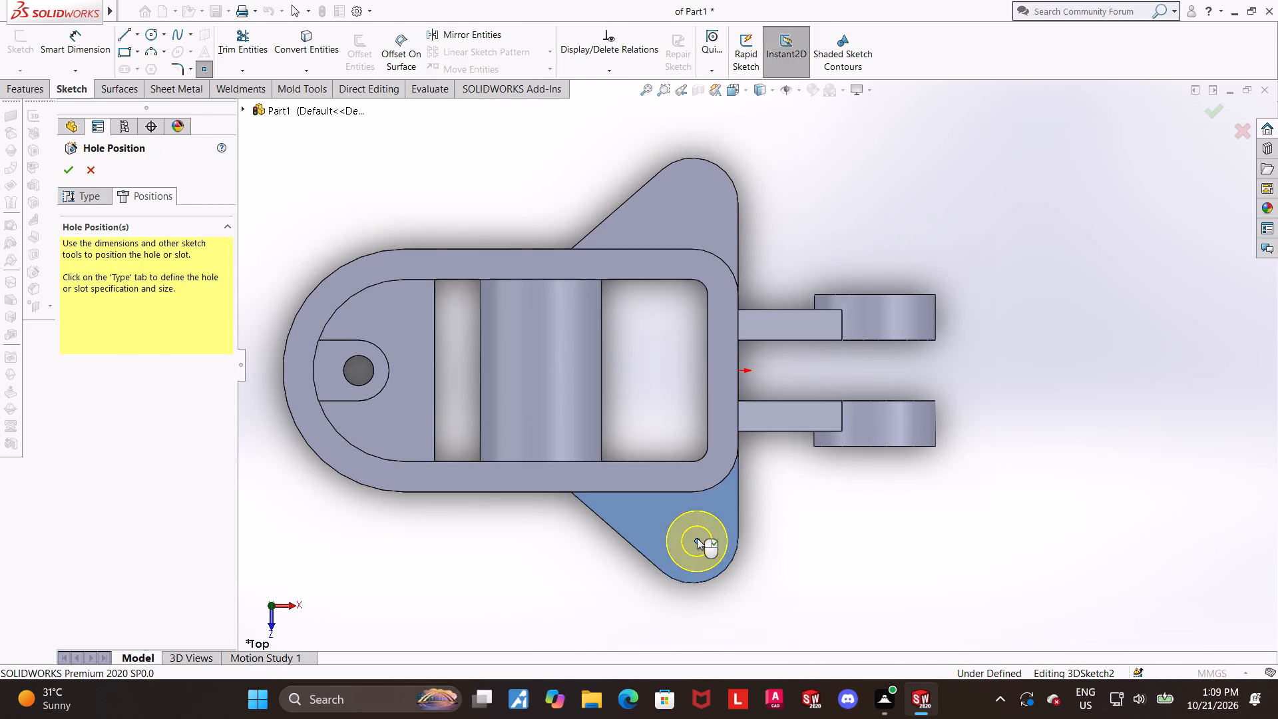
{"action": "left_click", "coordinate": [696, 201]}
{"action": "key", "text": "Escape"}
Make the hole point on the front side lug concentric with that lug's R15 rounded edge.
{"action": "middle_click_drag", "start_coordinate": [853, 523], "coordinate": [851, 476]}
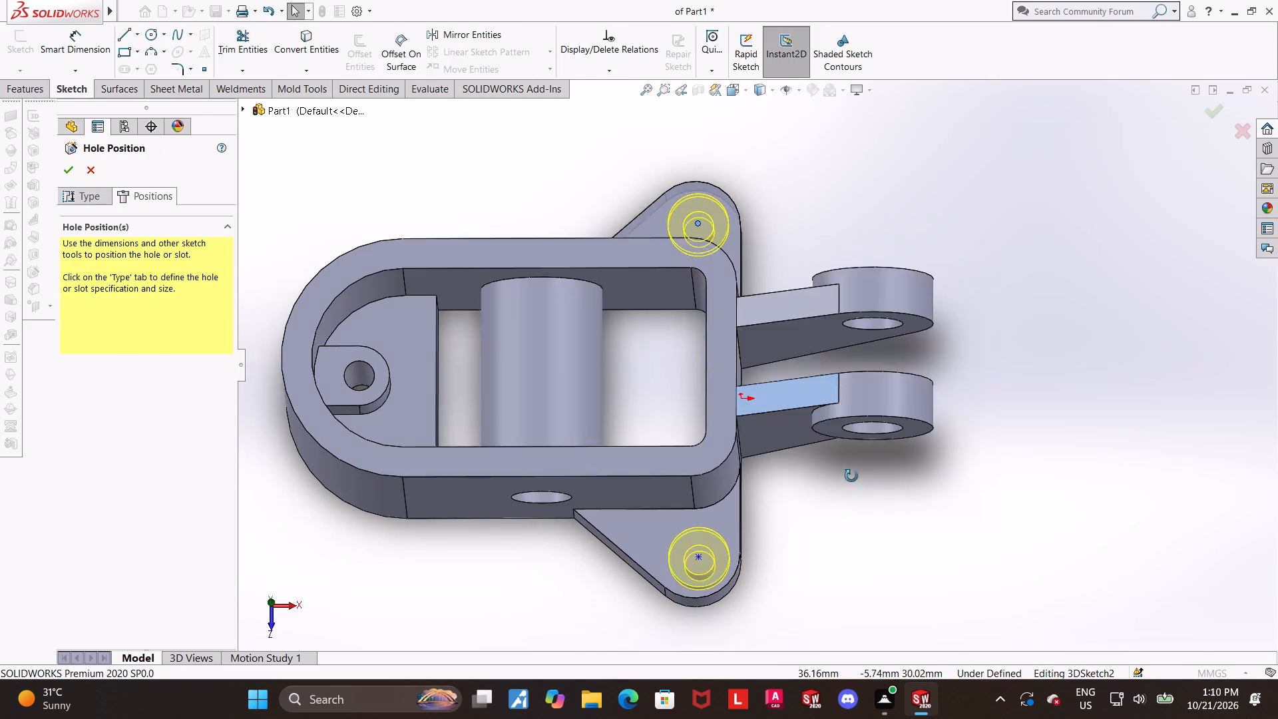
{"action": "middle_click_drag", "start_coordinate": [851, 476], "coordinate": [852, 456]}
{"action": "left_click", "coordinate": [797, 589]}
{"action": "left_click", "coordinate": [732, 583]}
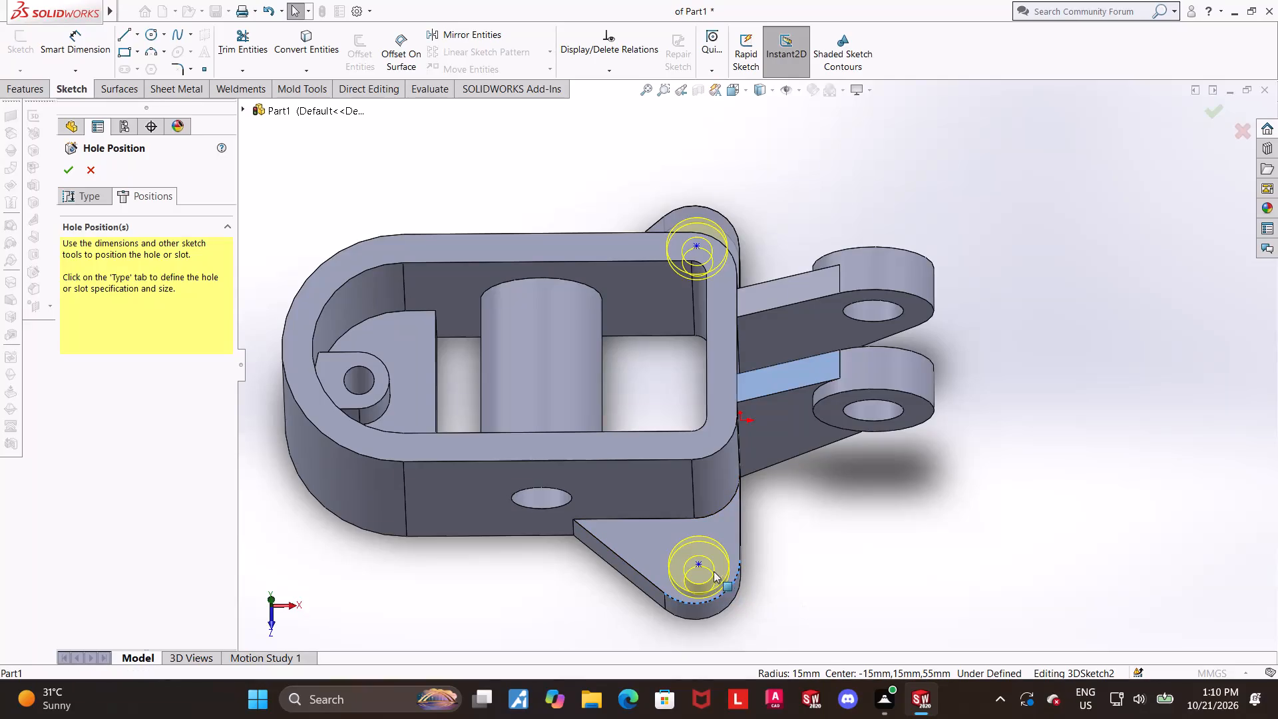
{"action": "left_click", "coordinate": [699, 565], "text": "ctrl"}
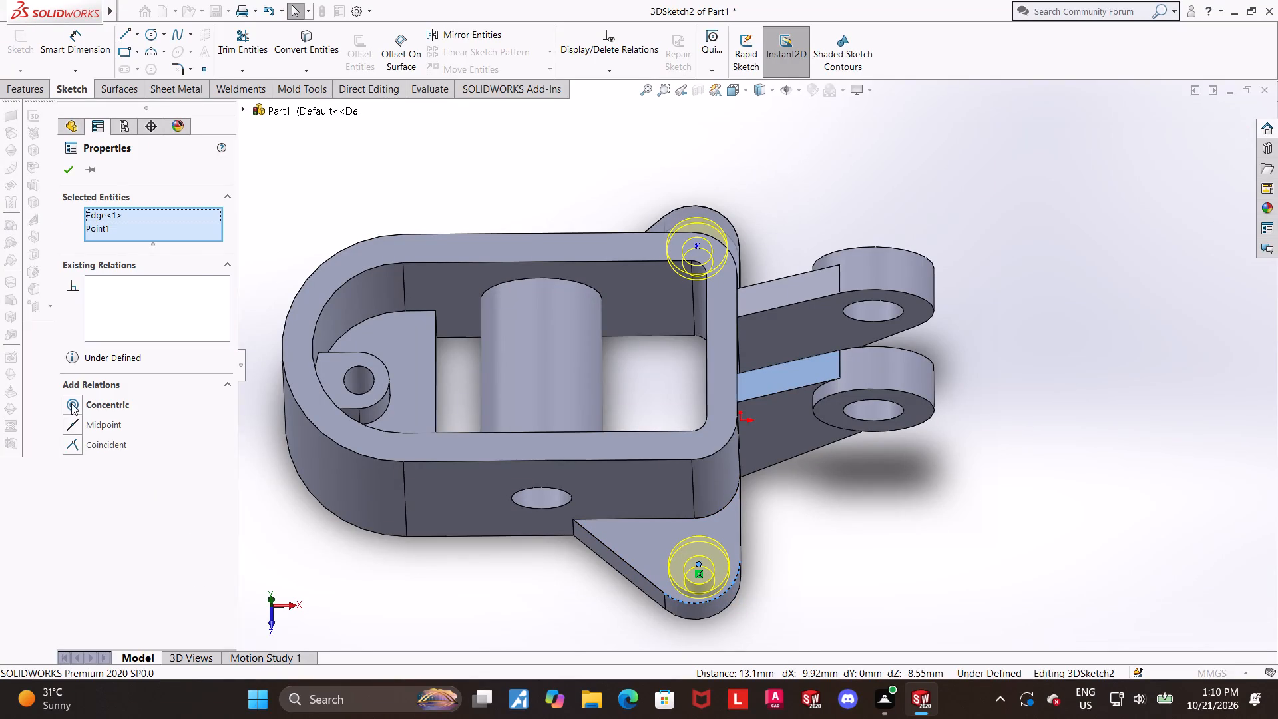
{"action": "left_click", "coordinate": [71, 403]}
{"action": "left_click", "coordinate": [898, 557]}
Make the hole point on the rear side lug concentric with its rounded edge and finish the counterbored holes.
{"action": "middle_click_drag", "start_coordinate": [749, 206], "coordinate": [754, 257]}
{"action": "scroll", "coordinate": [757, 191], "scroll_direction": "down", "scroll_amount": 3}
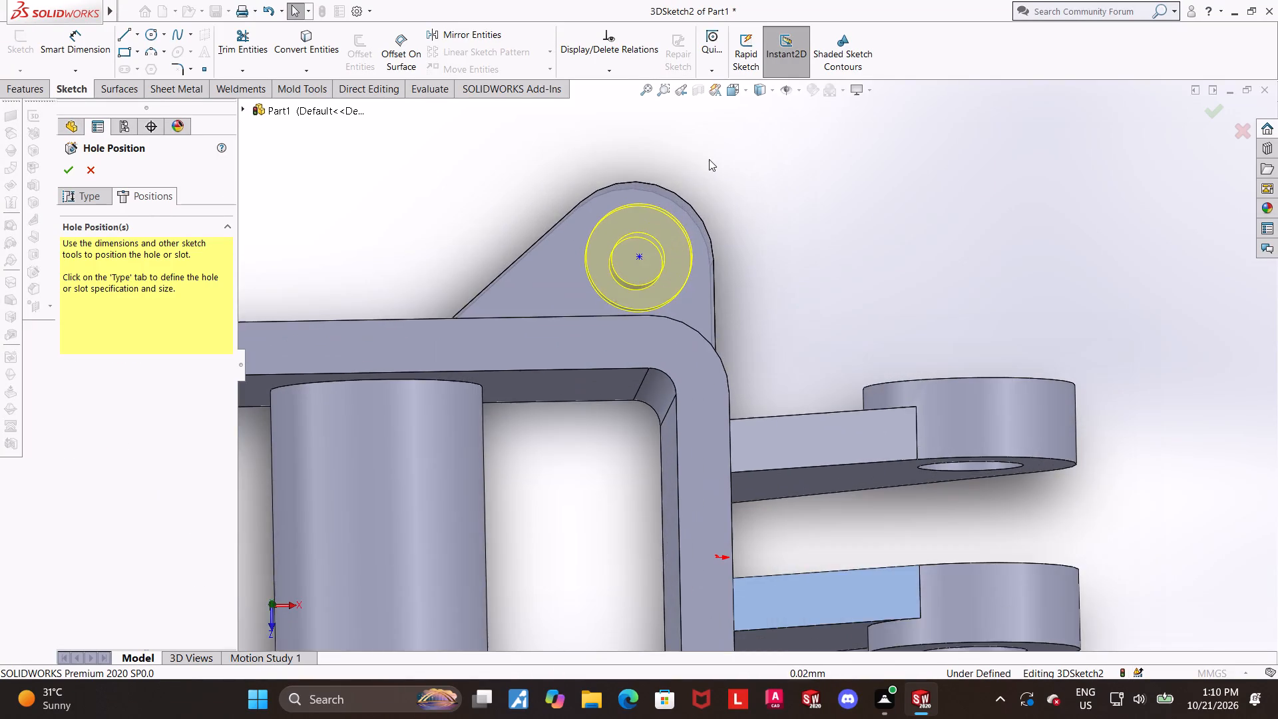
{"action": "scroll", "coordinate": [694, 166], "scroll_direction": "down", "scroll_amount": 2}
{"action": "middle_click_drag", "start_coordinate": [692, 185], "coordinate": [683, 166]}
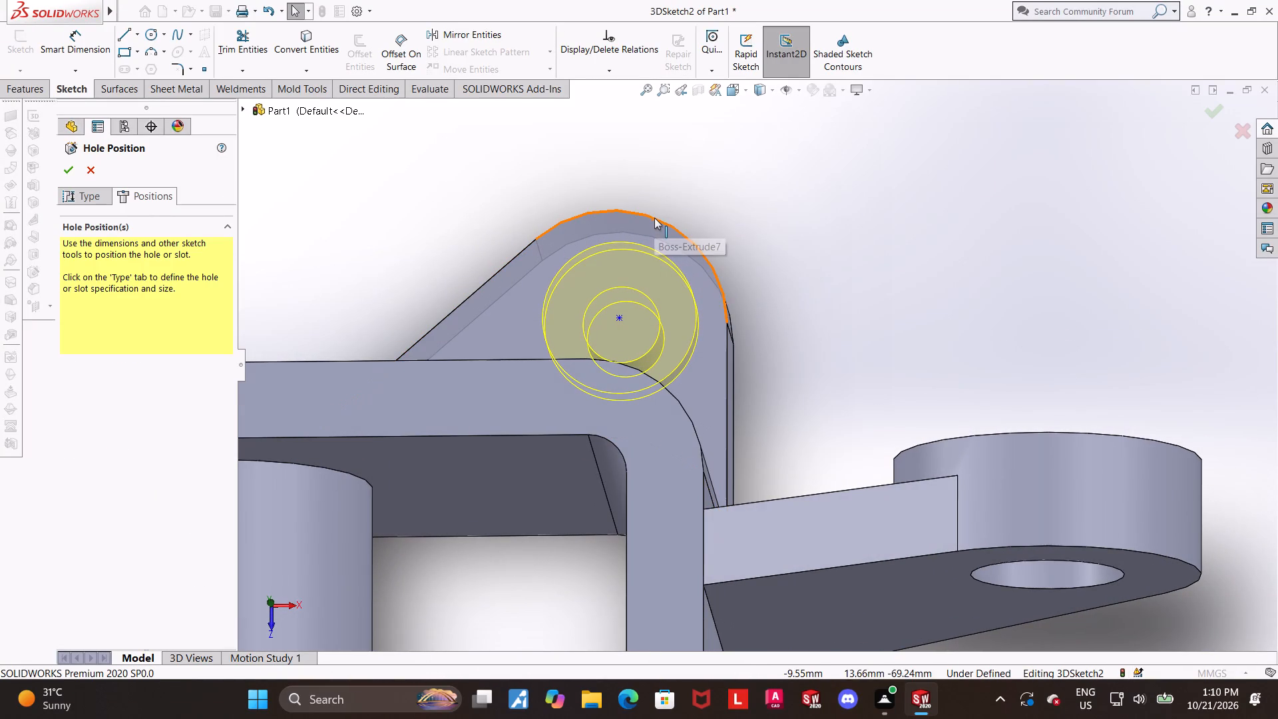
{"action": "left_click", "coordinate": [654, 218]}
{"action": "left_click", "coordinate": [617, 320], "text": "ctrl"}
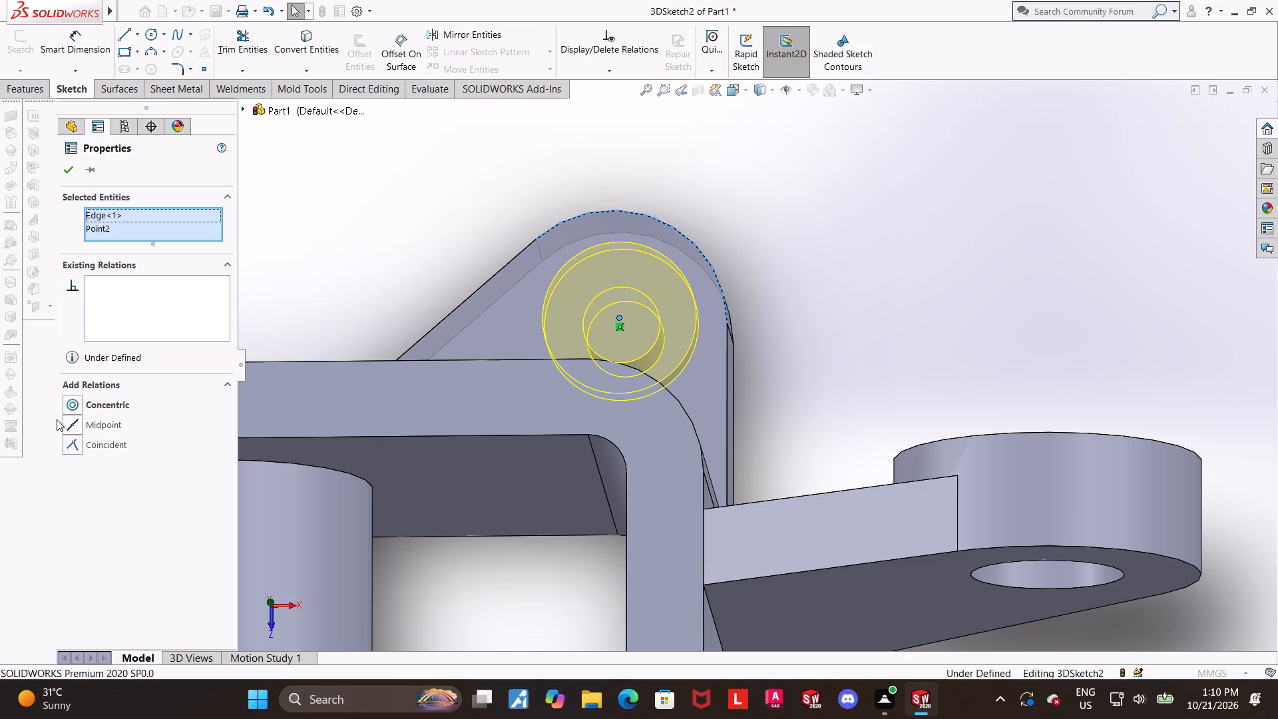
{"action": "left_click", "coordinate": [71, 409]}
{"action": "left_click", "coordinate": [805, 285]}
{"action": "scroll", "coordinate": [653, 247], "scroll_direction": "up", "scroll_amount": 8}
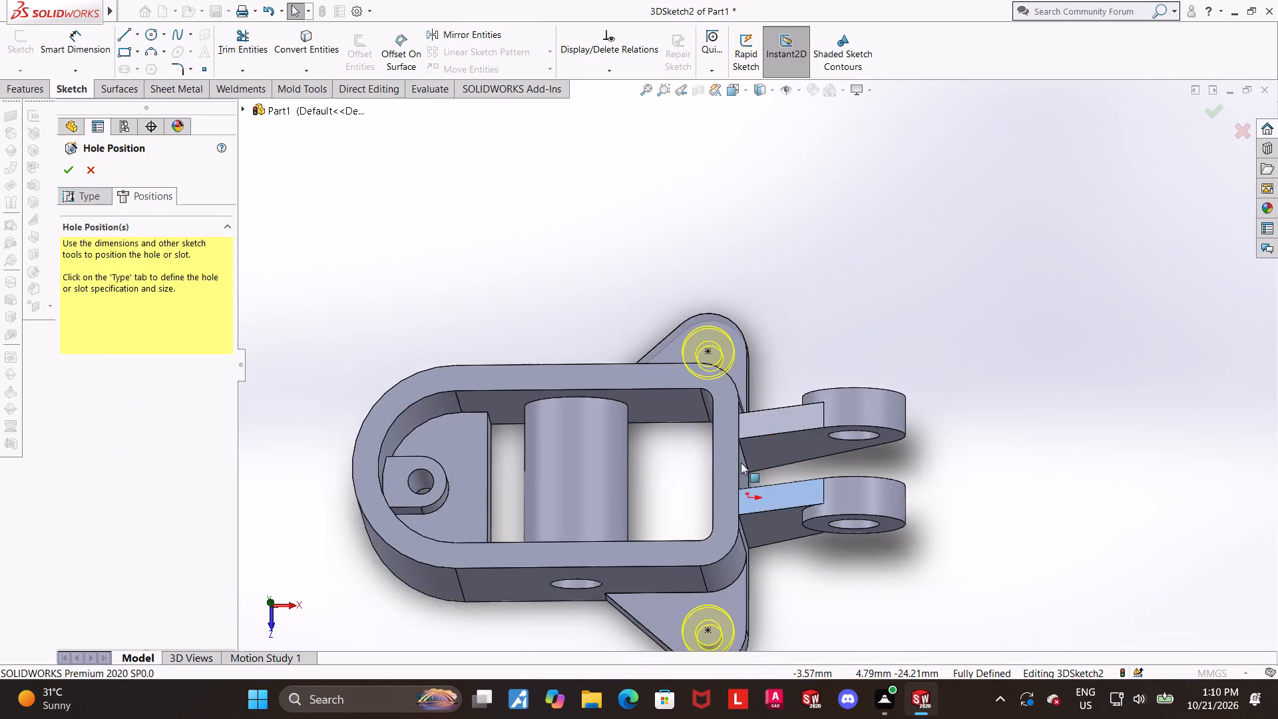
{"action": "scroll", "coordinate": [741, 463], "scroll_direction": "up", "scroll_amount": 2}
{"action": "scroll", "coordinate": [781, 501], "scroll_direction": "down", "scroll_amount": 4}
{"action": "middle_click_drag", "start_coordinate": [761, 442], "coordinate": [762, 431]}
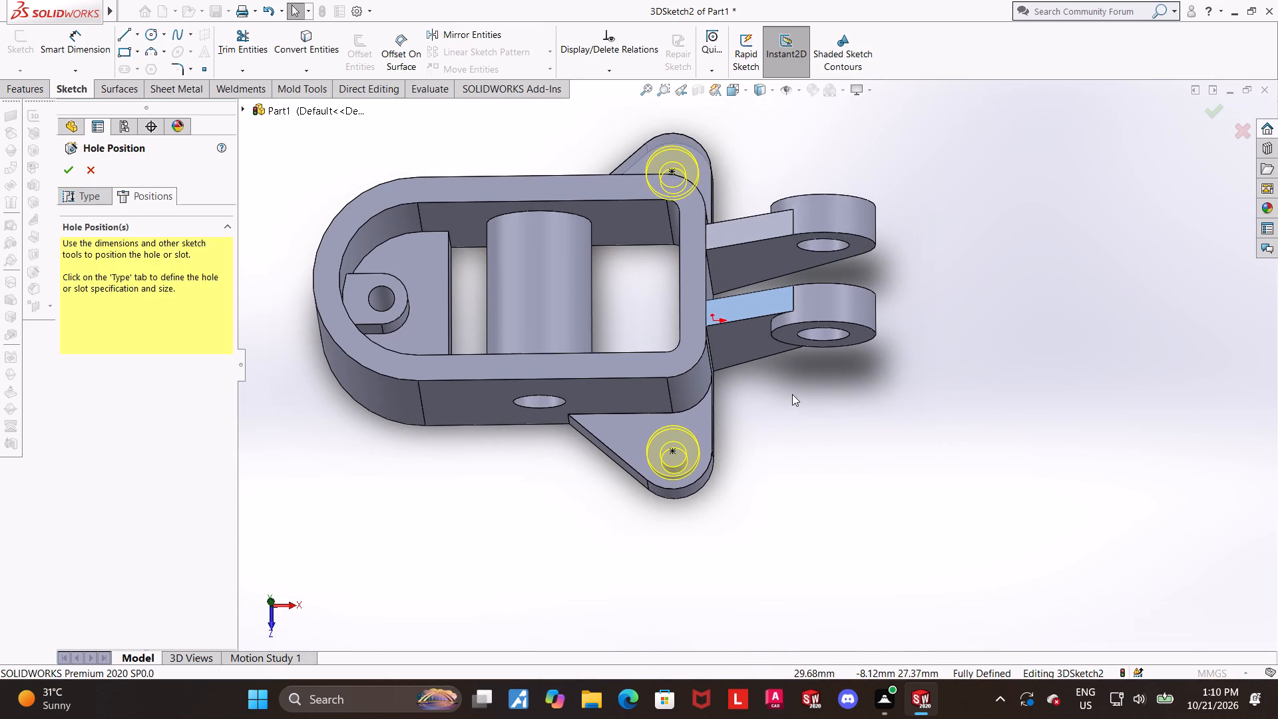
{"action": "scroll", "coordinate": [792, 394], "scroll_direction": "down", "scroll_amount": 1}
{"action": "left_click", "coordinate": [68, 173]}
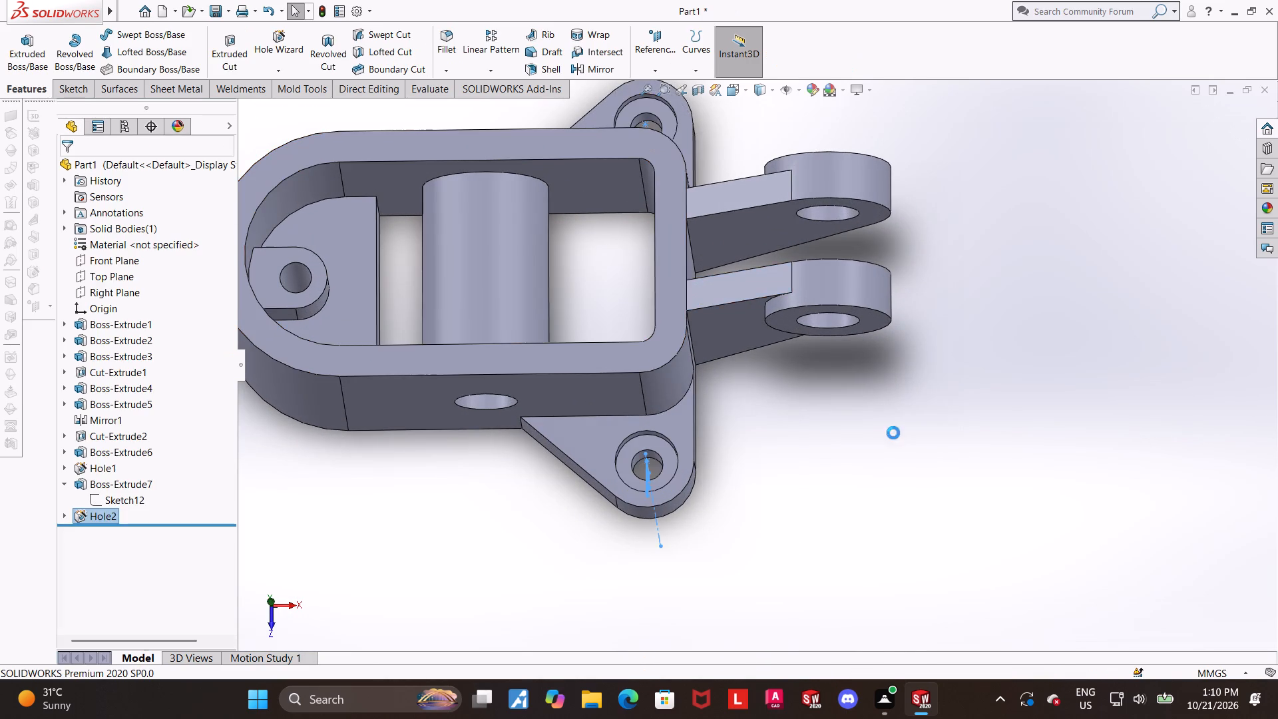
Examine the holes and internal edges from the front view with hidden lines visible.
{"action": "left_click", "coordinate": [893, 433]}
{"action": "middle_click_drag", "start_coordinate": [882, 446], "coordinate": [881, 324]}
{"action": "scroll", "coordinate": [881, 327], "scroll_direction": "up", "scroll_amount": 5}
{"action": "left_click", "coordinate": [738, 88]}
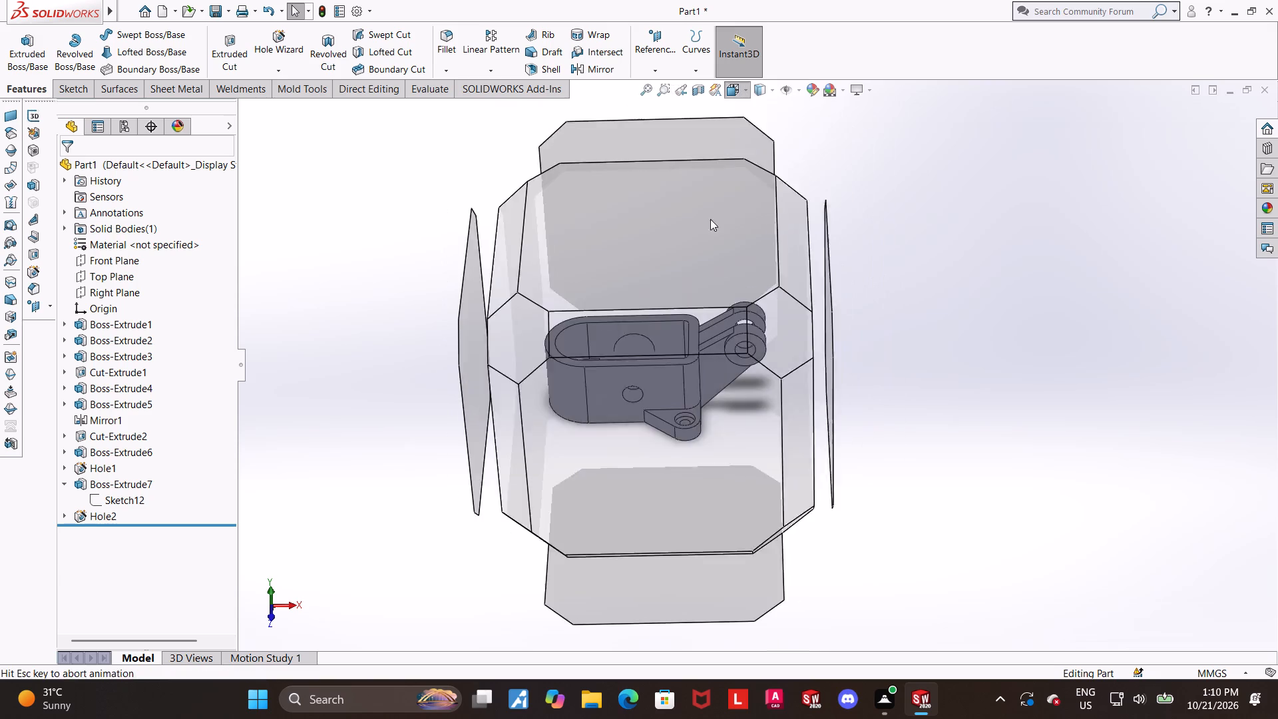
{"action": "left_click", "coordinate": [608, 481]}
{"action": "left_click", "coordinate": [755, 87]}
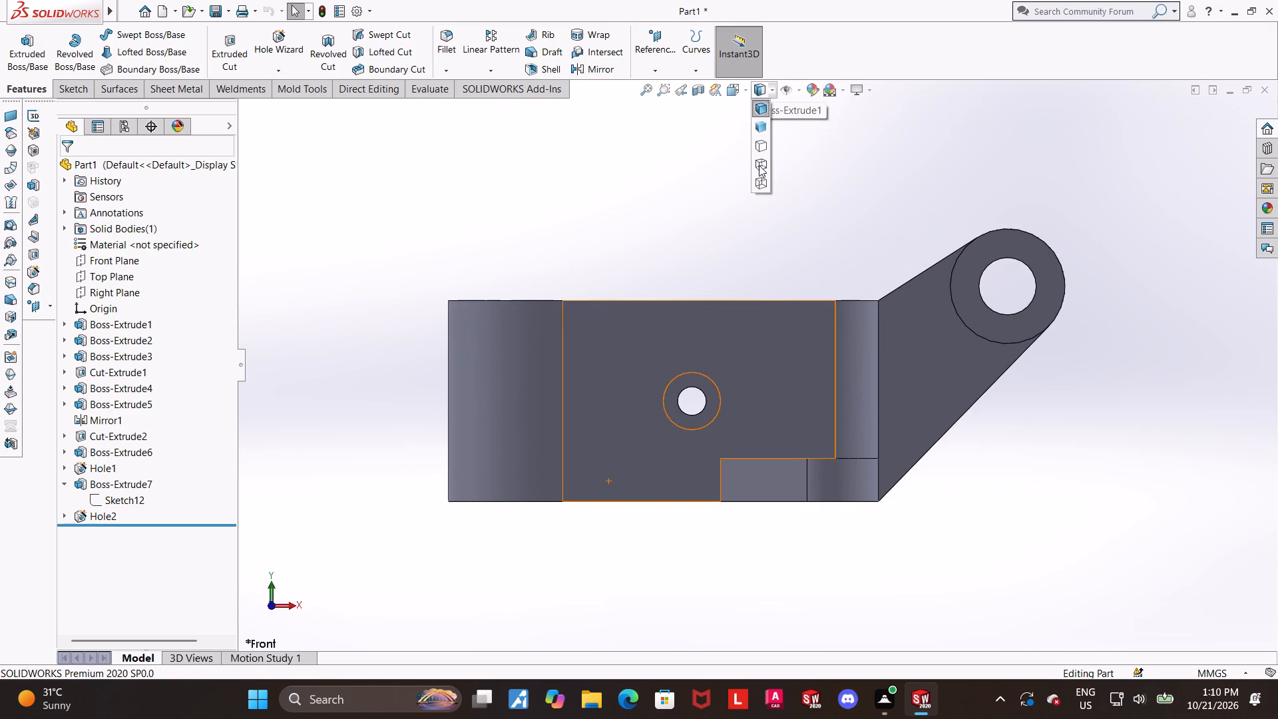
{"action": "left_click", "coordinate": [759, 165]}
{"action": "left_click", "coordinate": [1065, 472]}
{"action": "scroll", "coordinate": [1083, 475], "scroll_direction": "up", "scroll_amount": 1}
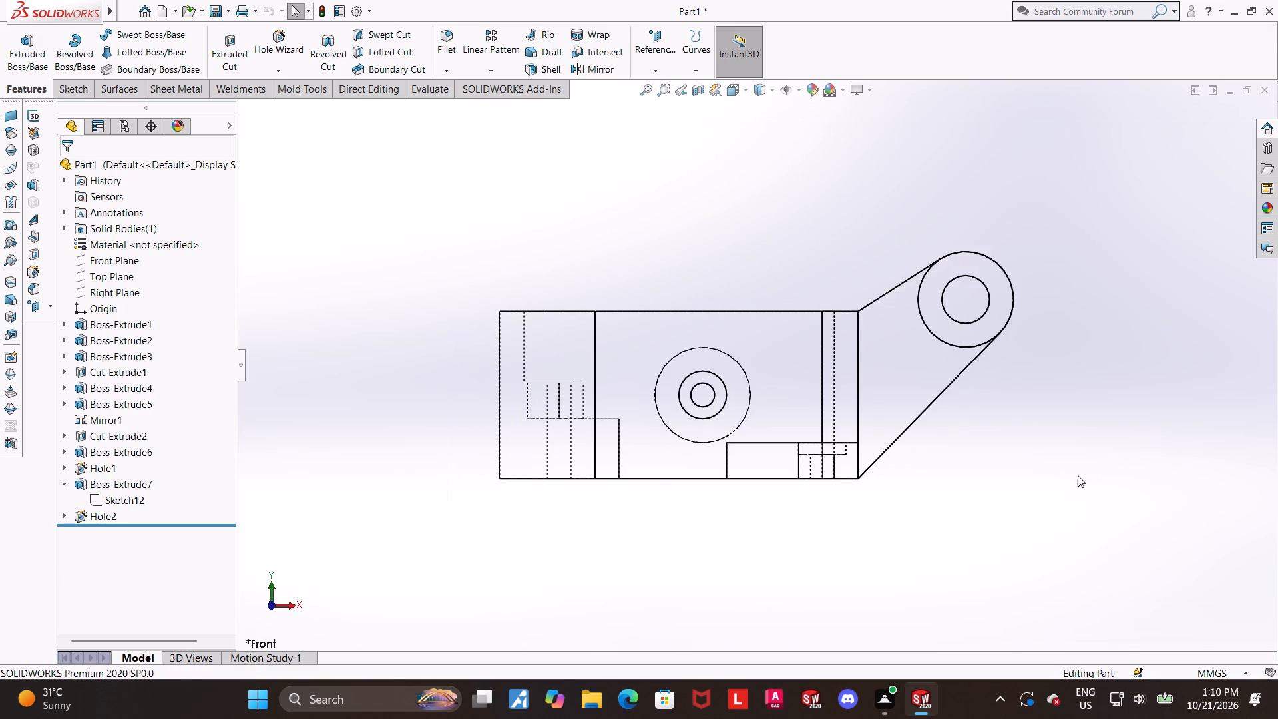
{"action": "scroll", "coordinate": [988, 473], "scroll_direction": "down", "scroll_amount": 1}
{"action": "scroll", "coordinate": [722, 436], "scroll_direction": "down", "scroll_amount": 2}
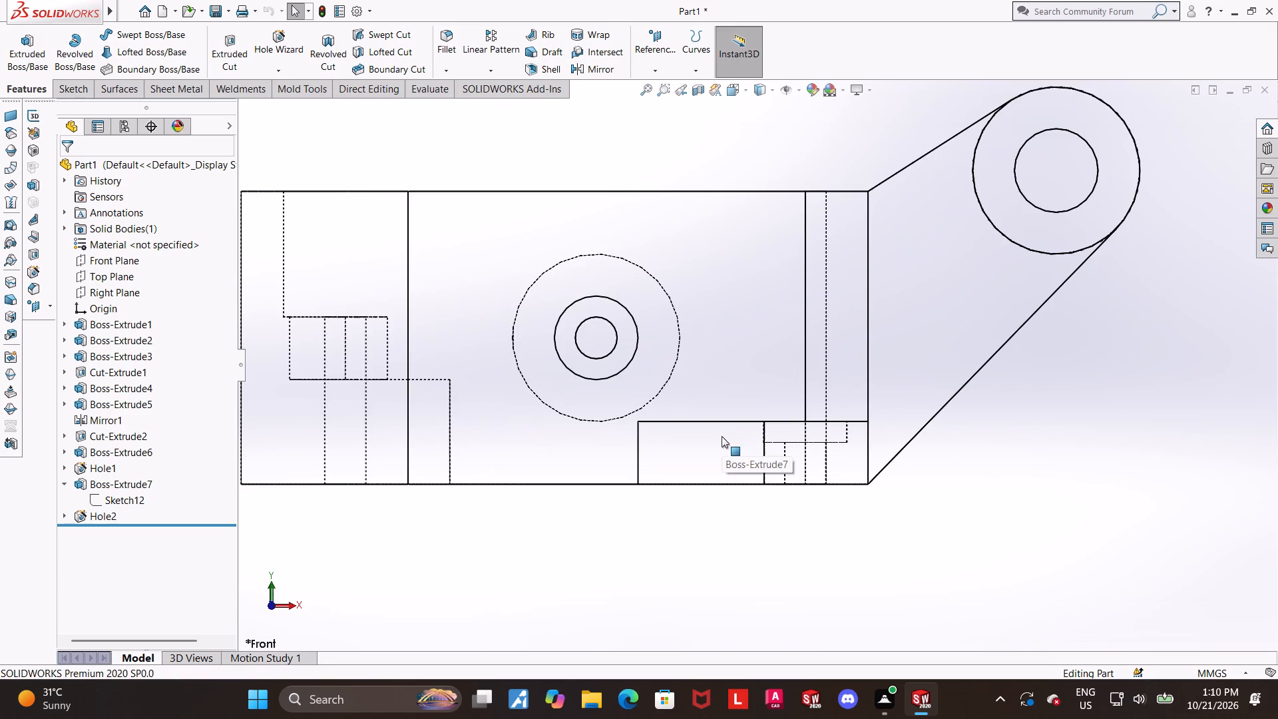
Examine the part's counterbores and internal edges in wireframe display, from a rotated view and the front view.
{"action": "left_click", "coordinate": [765, 88]}
{"action": "left_click", "coordinate": [755, 184]}
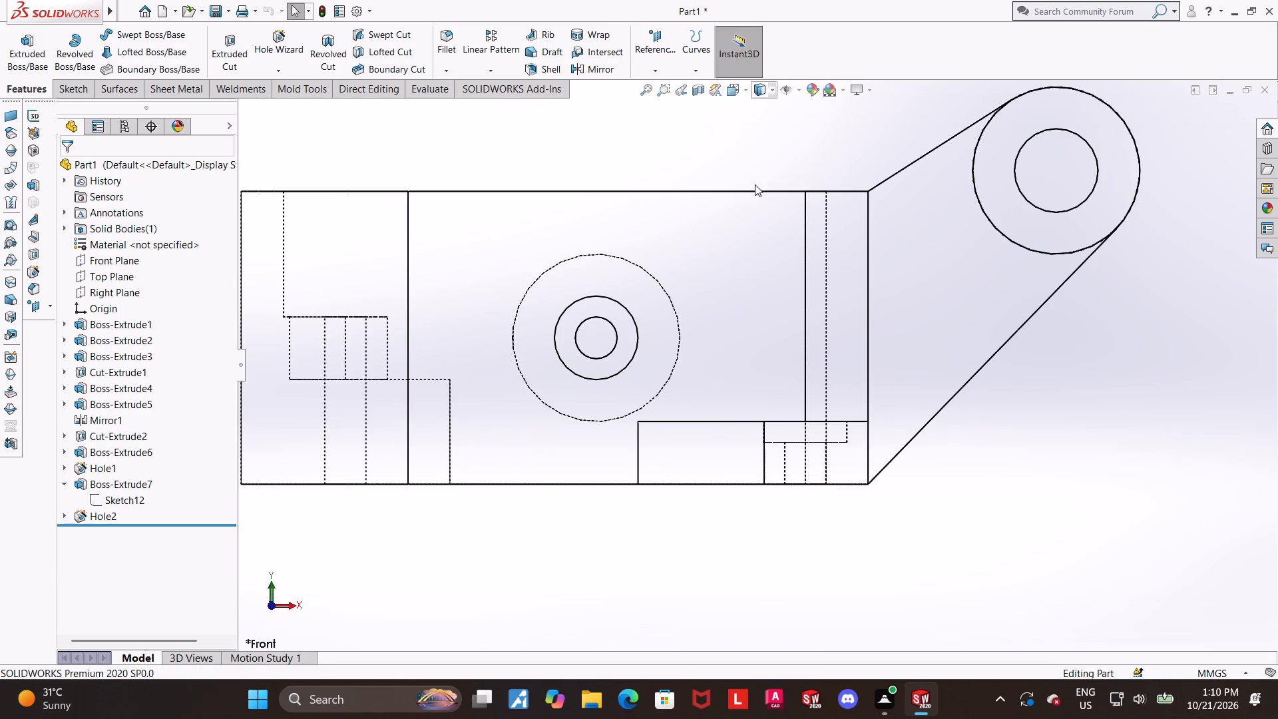
{"action": "left_click", "coordinate": [1148, 526]}
{"action": "scroll", "coordinate": [1033, 516], "scroll_direction": "up", "scroll_amount": 1}
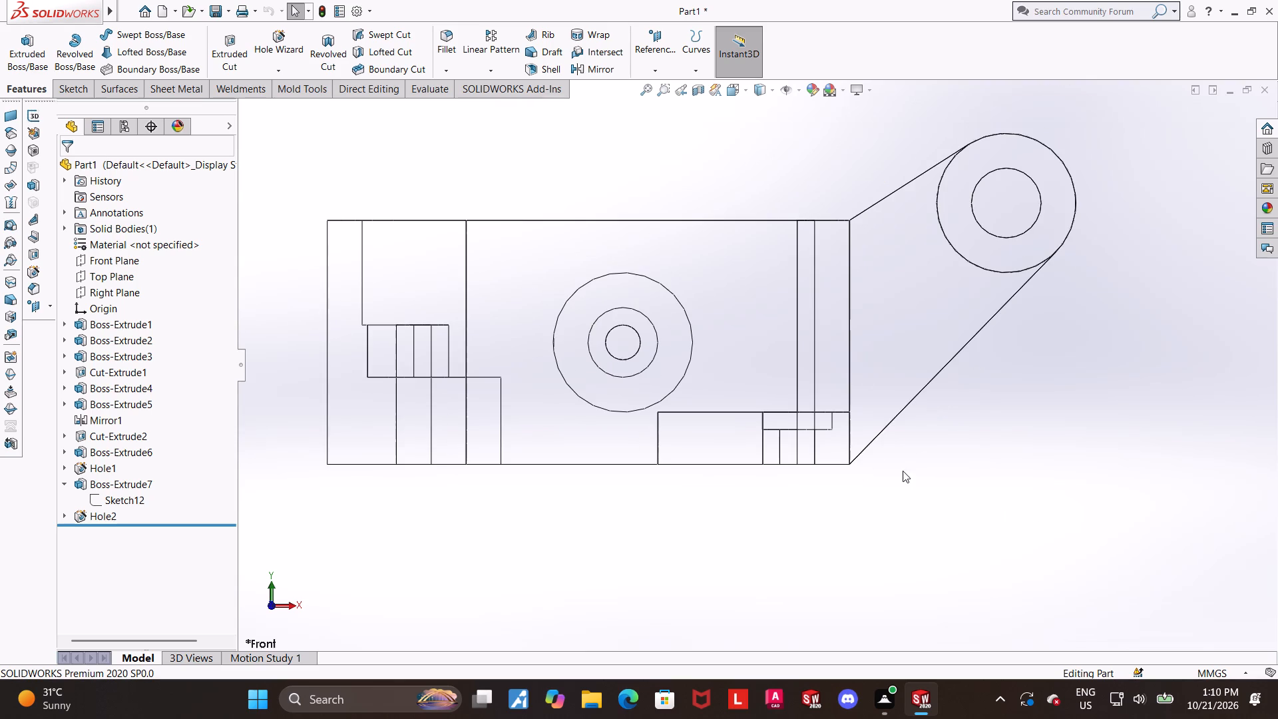
{"action": "middle_click_drag", "start_coordinate": [903, 461], "coordinate": [901, 517]}
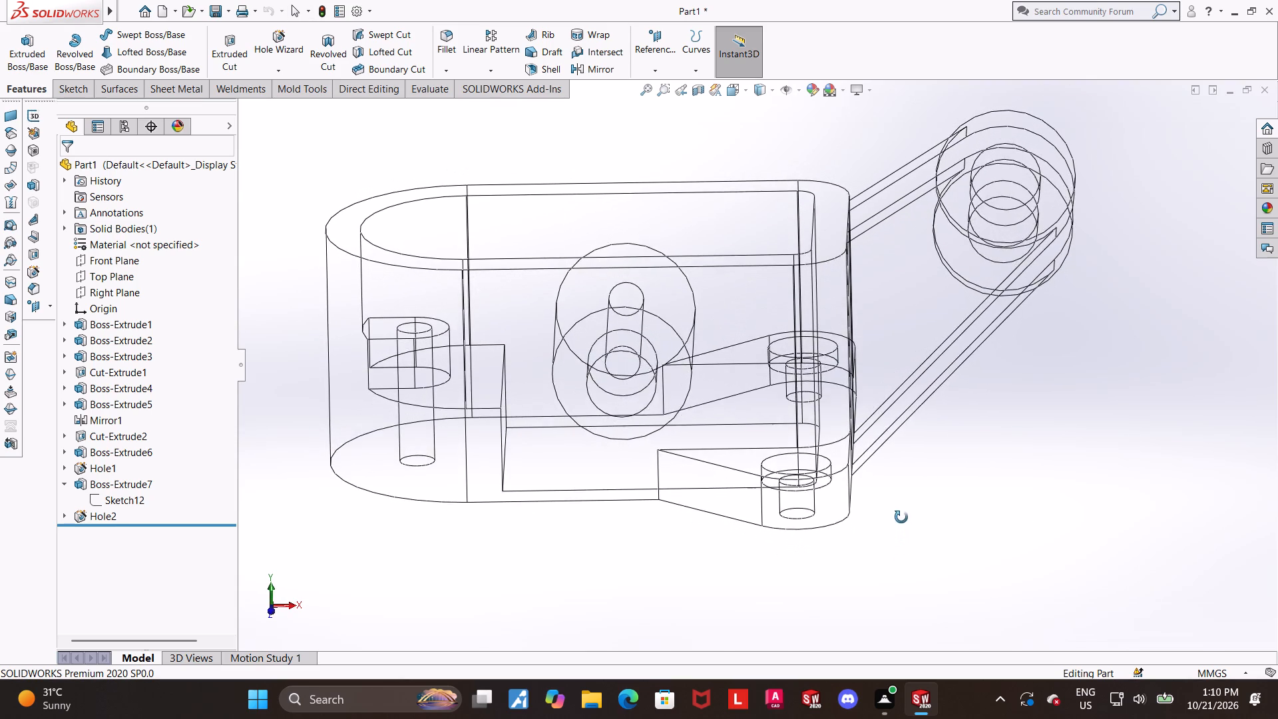
{"action": "middle_click_drag", "start_coordinate": [901, 517], "coordinate": [901, 510]}
{"action": "left_click", "coordinate": [919, 510]}
{"action": "left_click", "coordinate": [732, 93]}
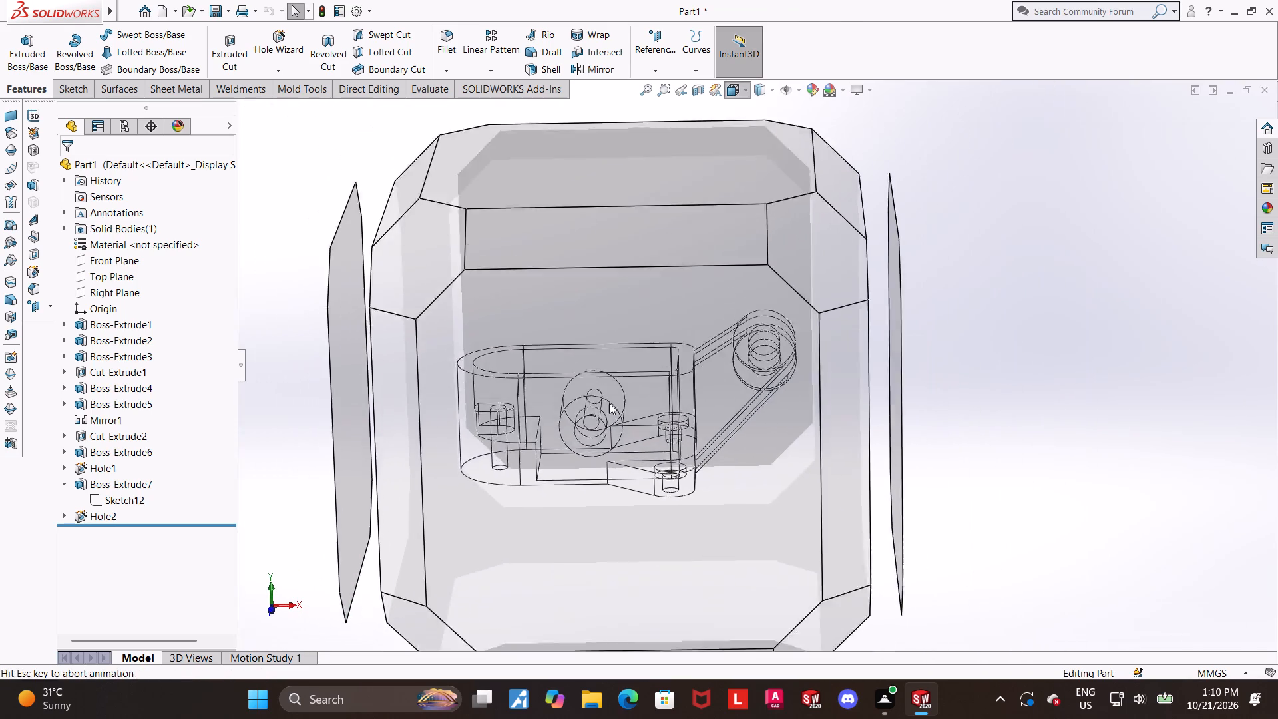
{"action": "left_click", "coordinate": [609, 435]}
{"action": "scroll", "coordinate": [656, 502], "scroll_direction": "down", "scroll_amount": 1}
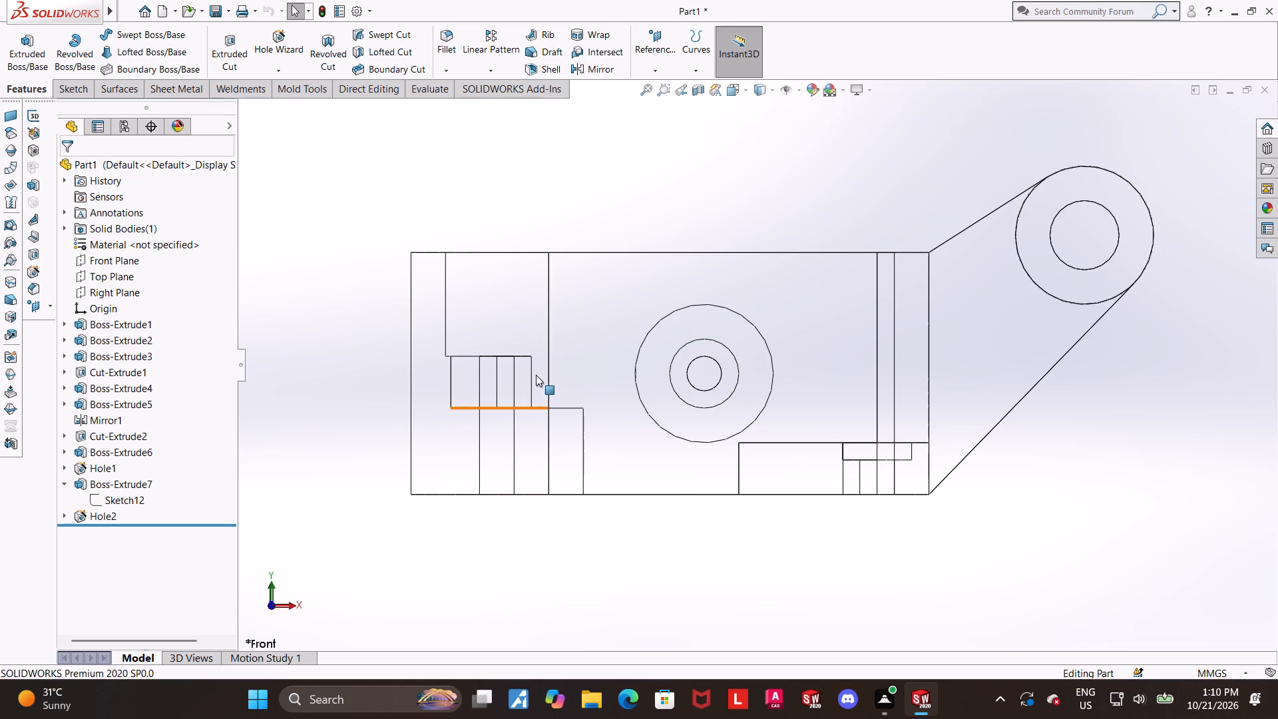
{"action": "scroll", "coordinate": [538, 377], "scroll_direction": "up", "scroll_amount": 2}
{"action": "scroll", "coordinate": [829, 367], "scroll_direction": "down", "scroll_amount": 1}
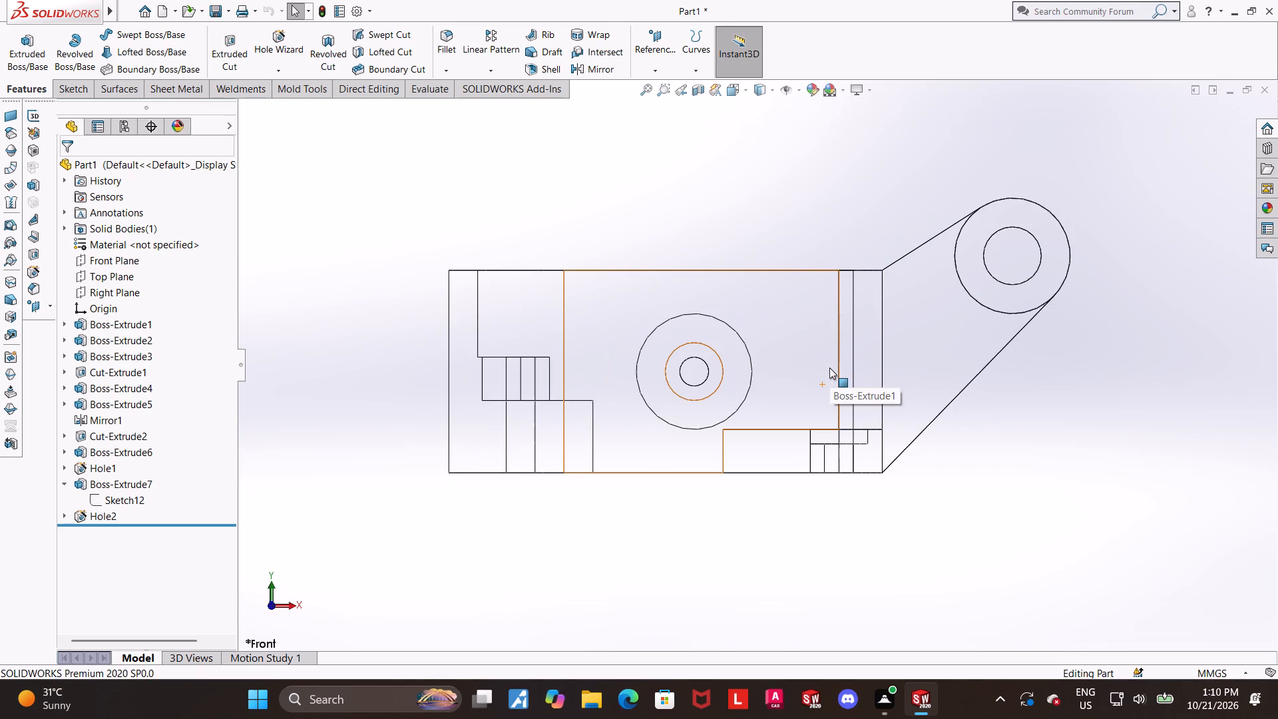
Measure the distance between the D-shaped ring's bottom face and its top face.
{"action": "middle_click_drag", "start_coordinate": [732, 405], "coordinate": [730, 379]}
{"action": "left_click", "coordinate": [415, 86]}
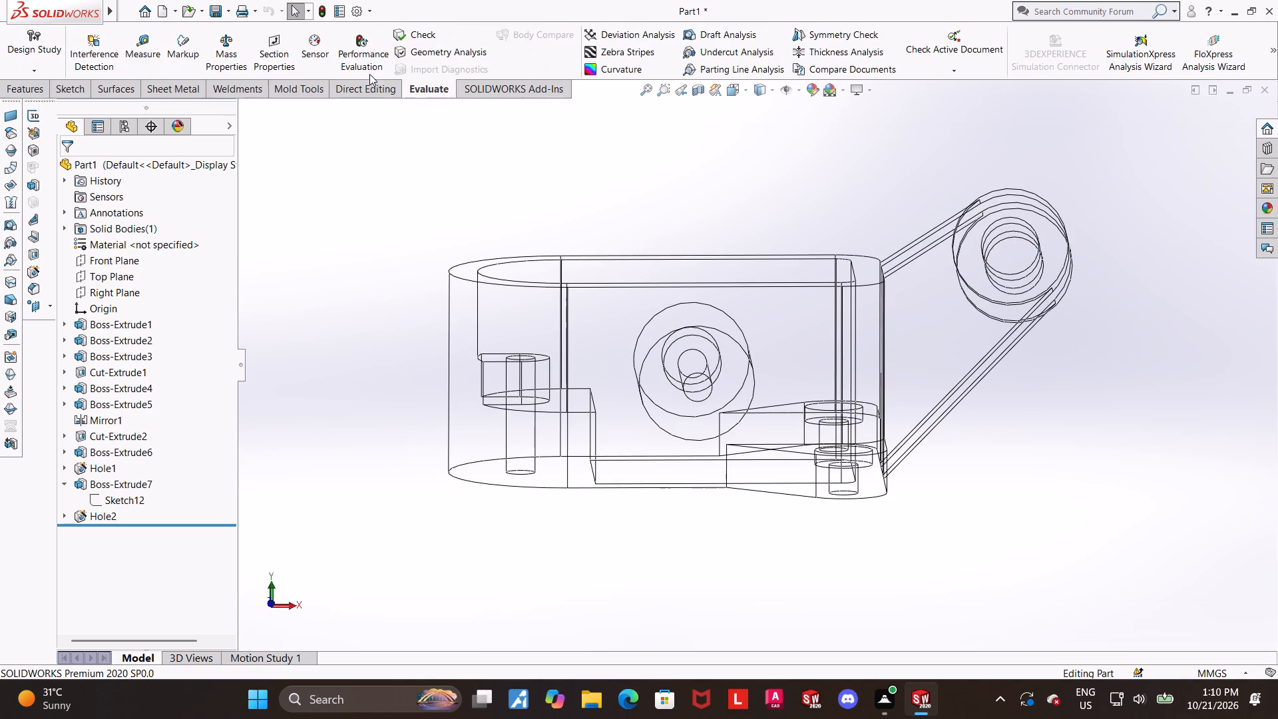
{"action": "left_click", "coordinate": [147, 39]}
{"action": "scroll", "coordinate": [315, 284], "scroll_direction": "down", "scroll_amount": 3}
{"action": "left_click", "coordinate": [696, 610]}
{"action": "middle_click_drag", "start_coordinate": [602, 305], "coordinate": [612, 397]}
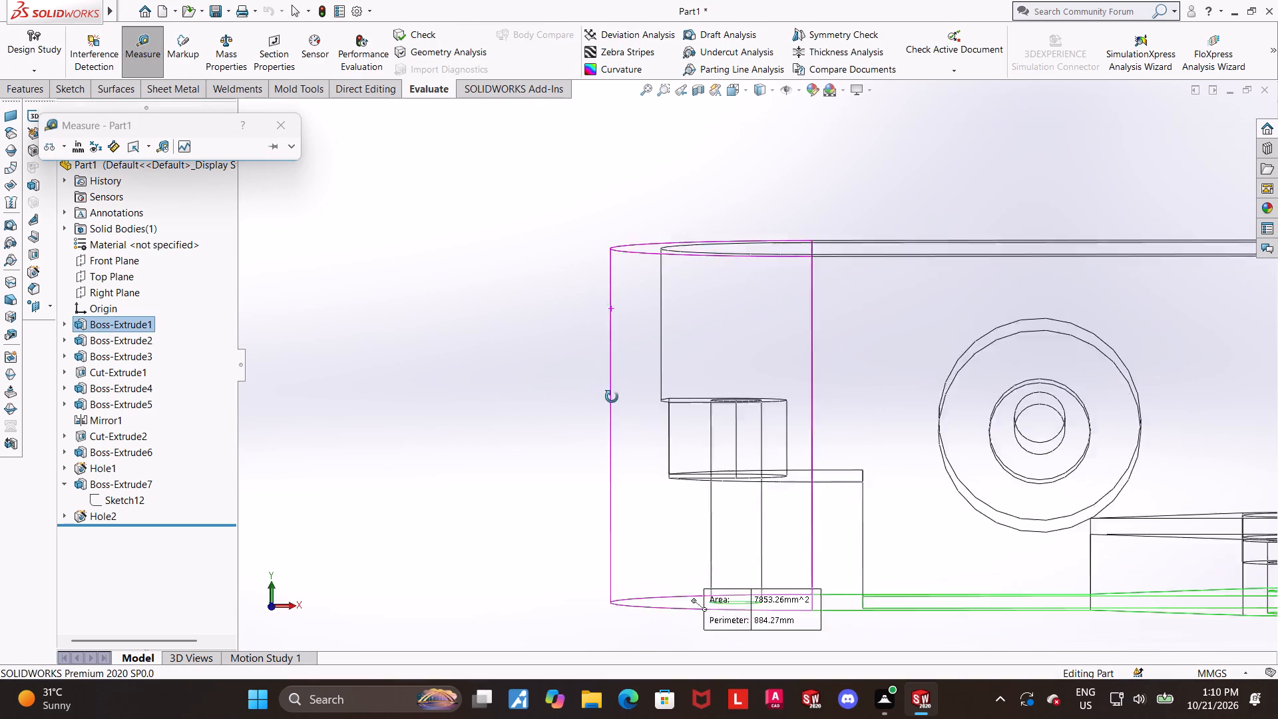
{"action": "middle_click_drag", "start_coordinate": [612, 397], "coordinate": [620, 436]}
{"action": "left_click", "coordinate": [631, 248]}
{"action": "scroll", "coordinate": [610, 265], "scroll_direction": "up", "scroll_amount": 4}
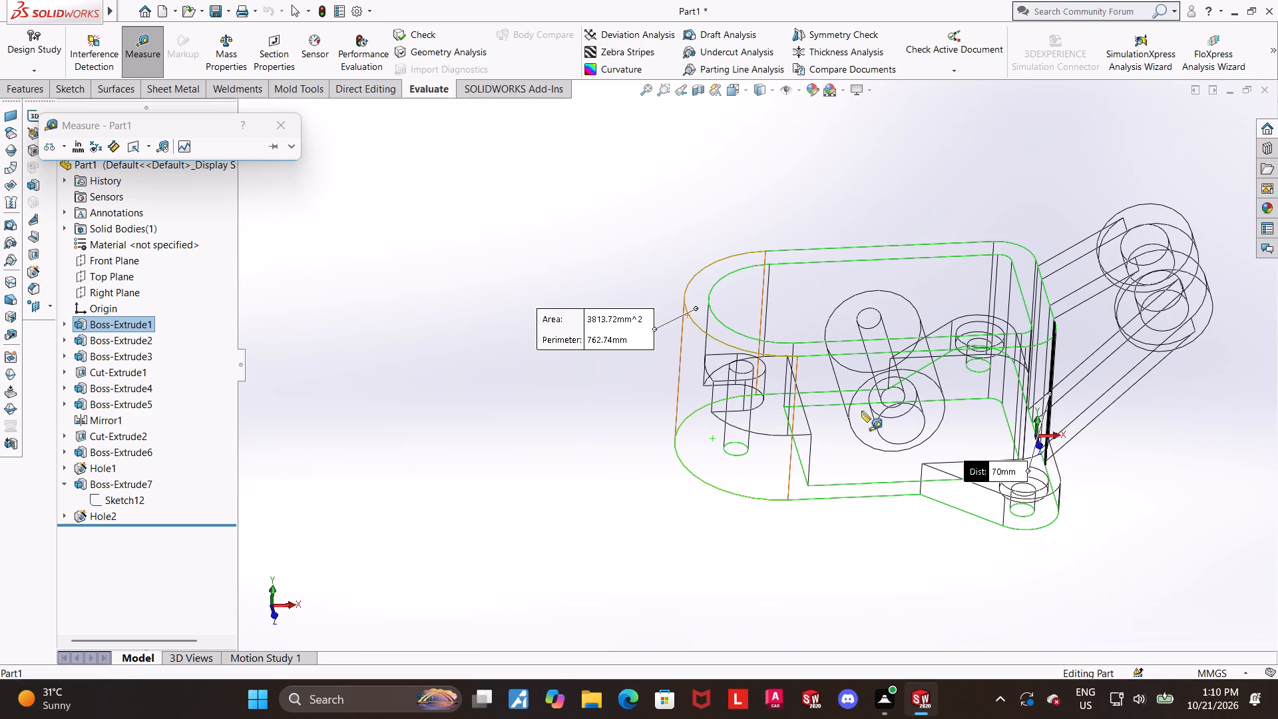
{"action": "key", "text": "Escape"}
Examine the bosses, cross cylinder and counterbored holes in wireframe, from a rotated view and the front view.
{"action": "scroll", "coordinate": [1144, 479], "scroll_direction": "up", "scroll_amount": 2}
{"action": "scroll", "coordinate": [1110, 437], "scroll_direction": "down", "scroll_amount": 2}
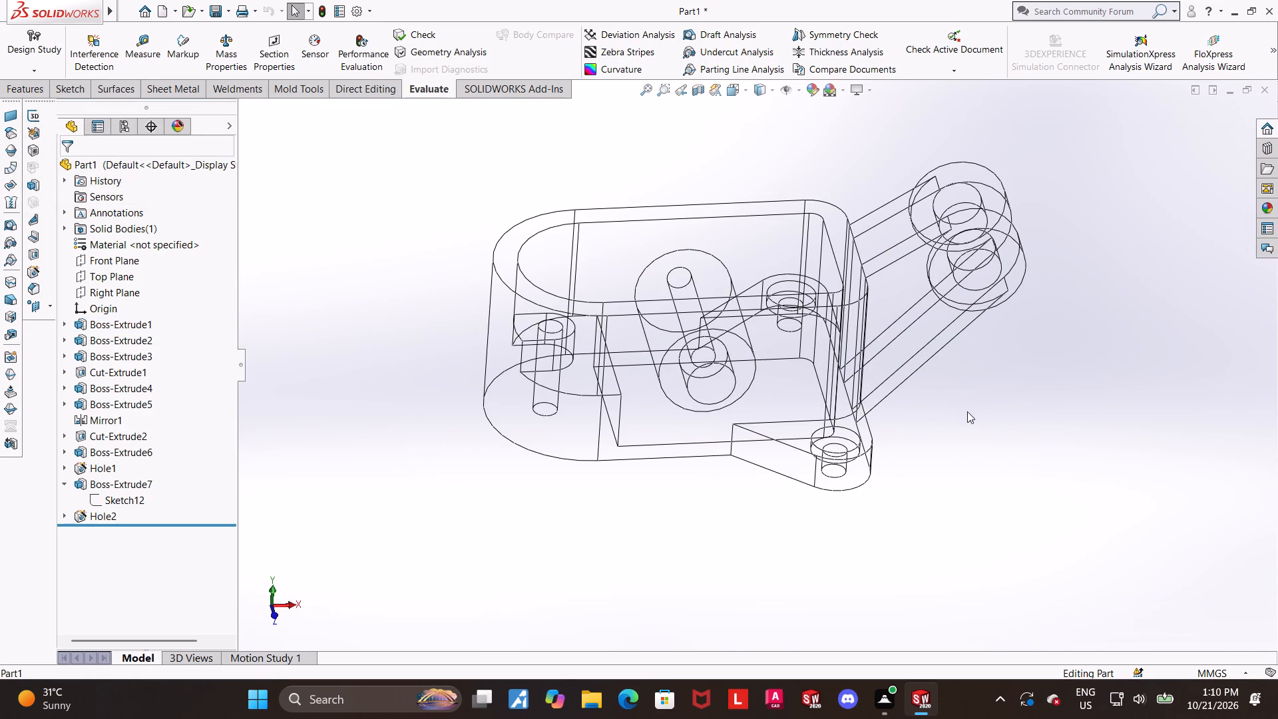
{"action": "middle_click_drag", "start_coordinate": [958, 407], "coordinate": [927, 397]}
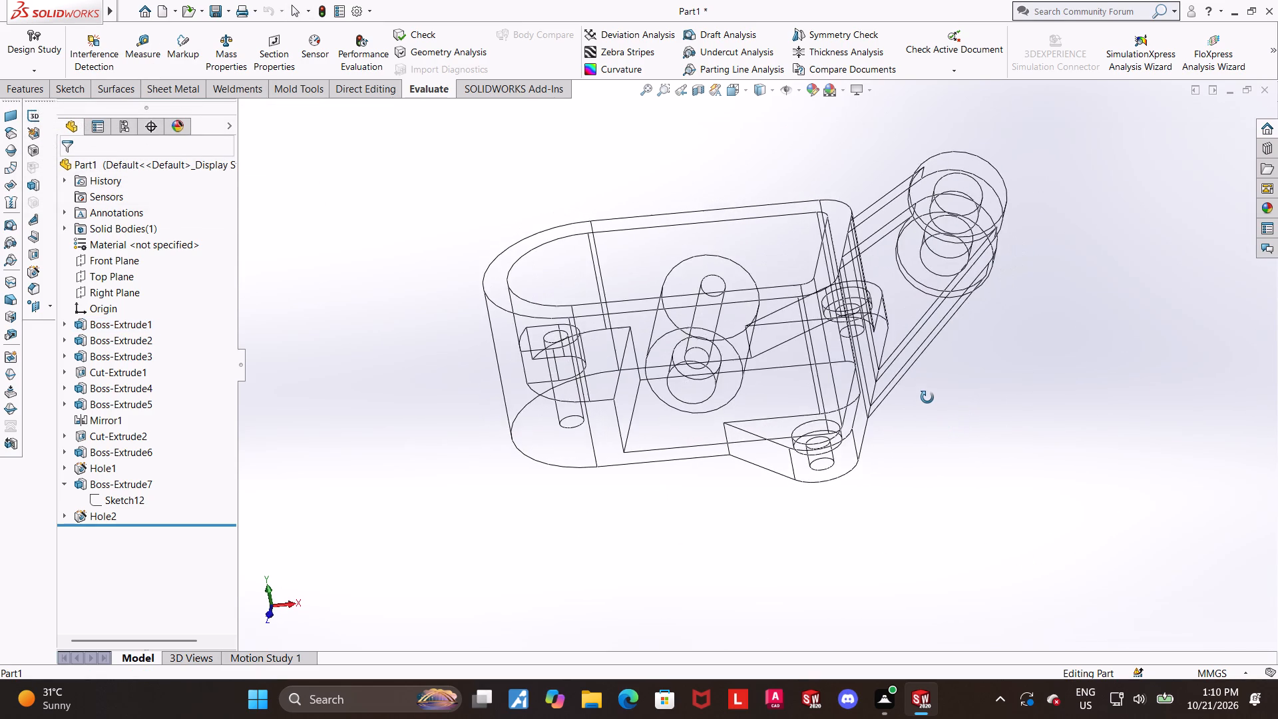
{"action": "middle_click_drag", "start_coordinate": [927, 397], "coordinate": [937, 360]}
{"action": "left_click", "coordinate": [737, 92]}
{"action": "left_click", "coordinate": [638, 440]}
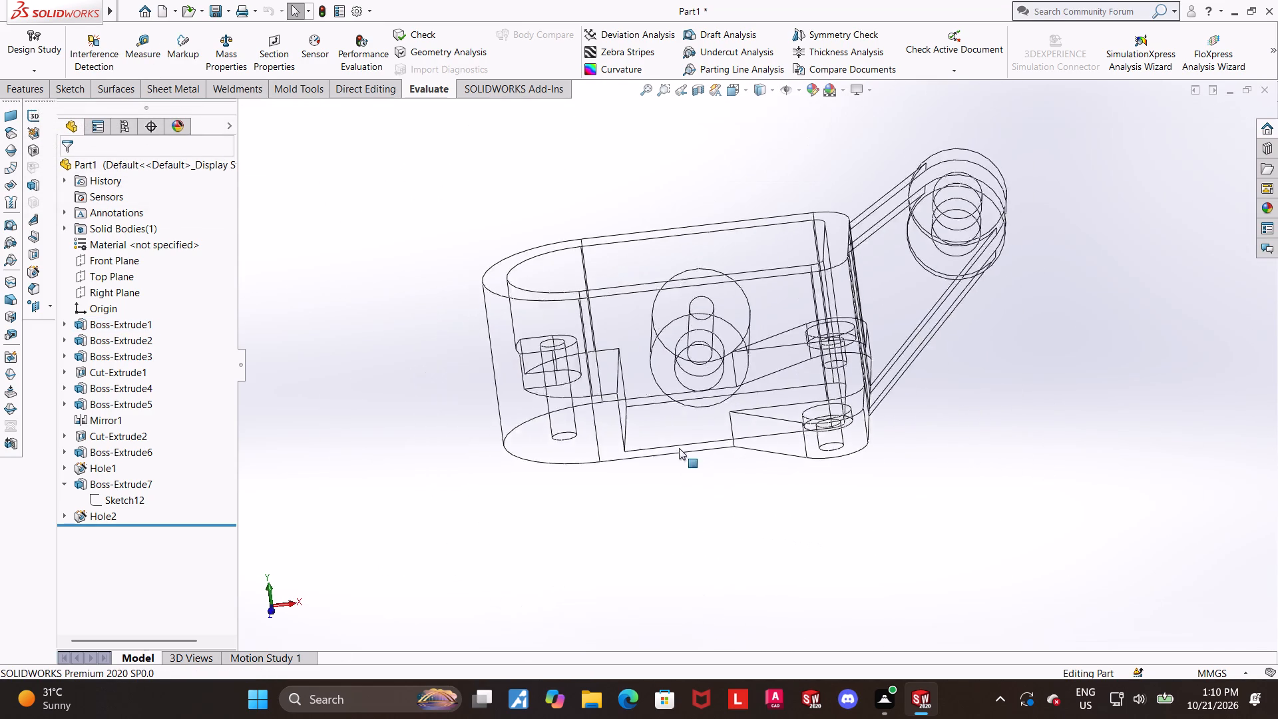
{"action": "scroll", "coordinate": [876, 516], "scroll_direction": "down", "scroll_amount": 1}
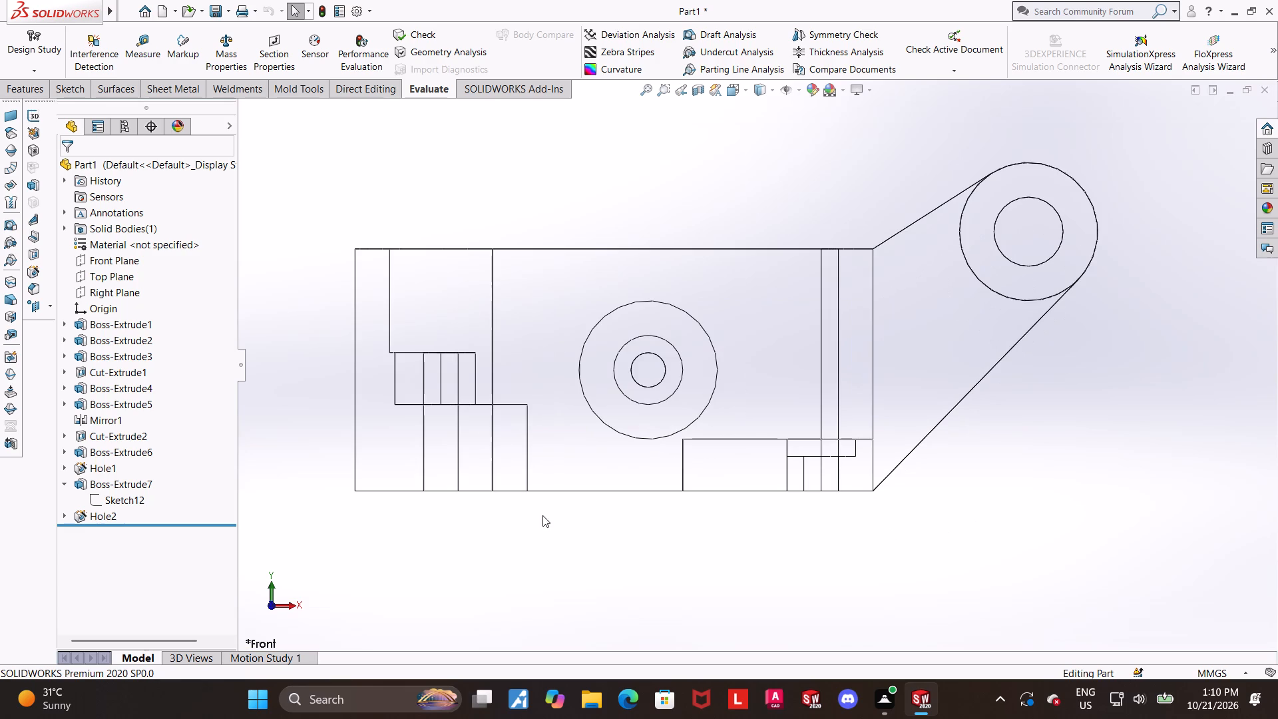
{"action": "scroll", "coordinate": [743, 457], "scroll_direction": "up", "scroll_amount": 1}
{"action": "scroll", "coordinate": [785, 457], "scroll_direction": "down", "scroll_amount": 2}
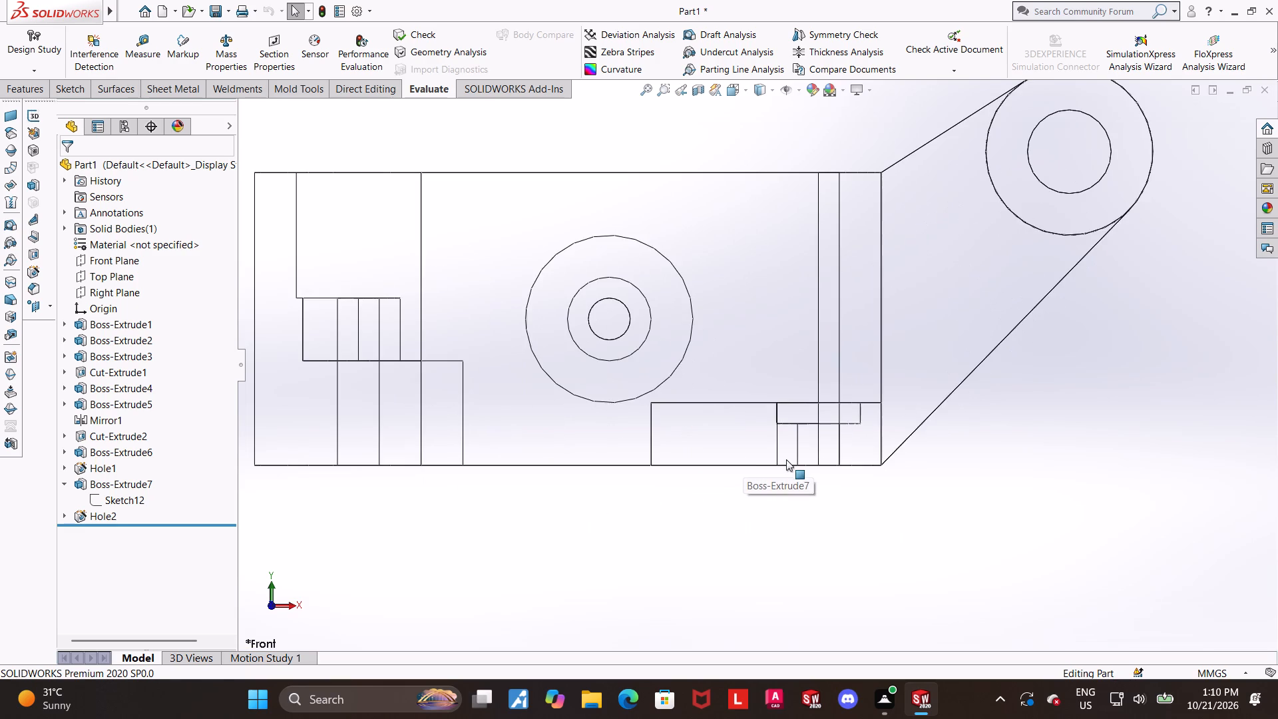
Measure the distance between the ring's inner rear wall face and the front side lug's top face.
{"action": "middle_click_drag", "start_coordinate": [839, 474], "coordinate": [839, 450]}
{"action": "left_click", "coordinate": [136, 54]}
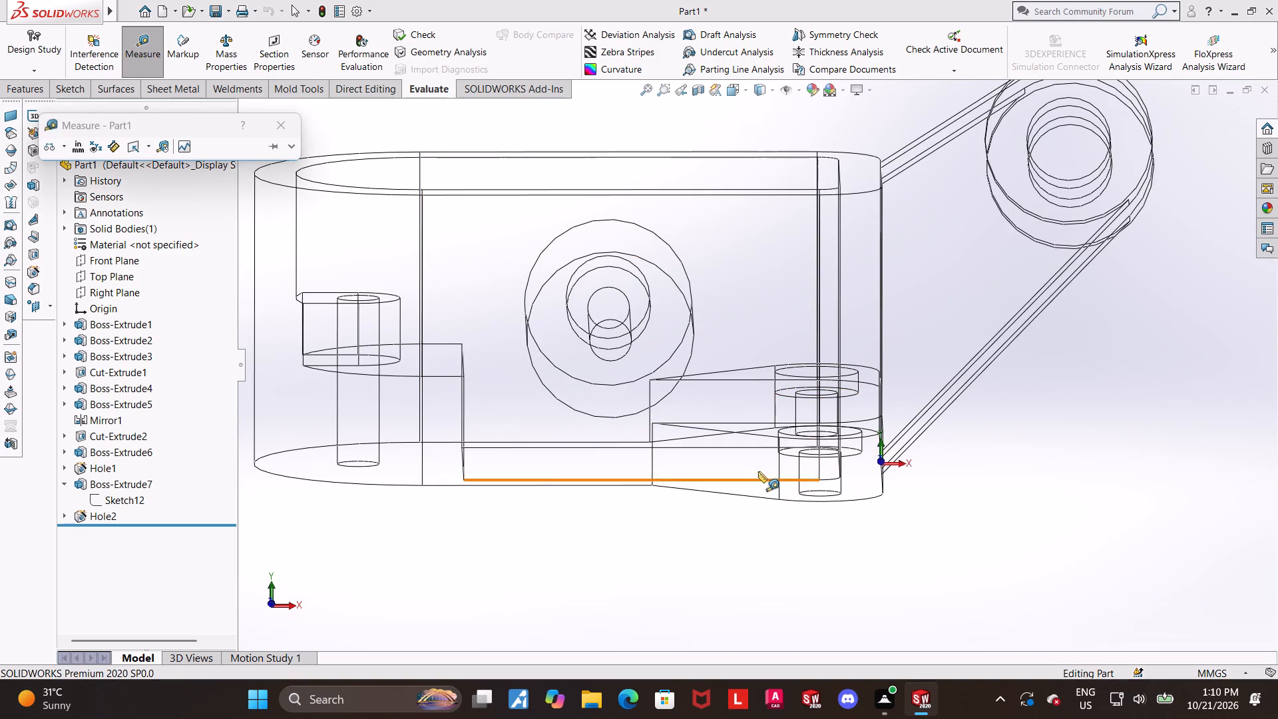
{"action": "middle_click_drag", "start_coordinate": [790, 431], "coordinate": [767, 335]}
{"action": "left_click", "coordinate": [769, 386]}
{"action": "middle_click_drag", "start_coordinate": [771, 348], "coordinate": [833, 587]}
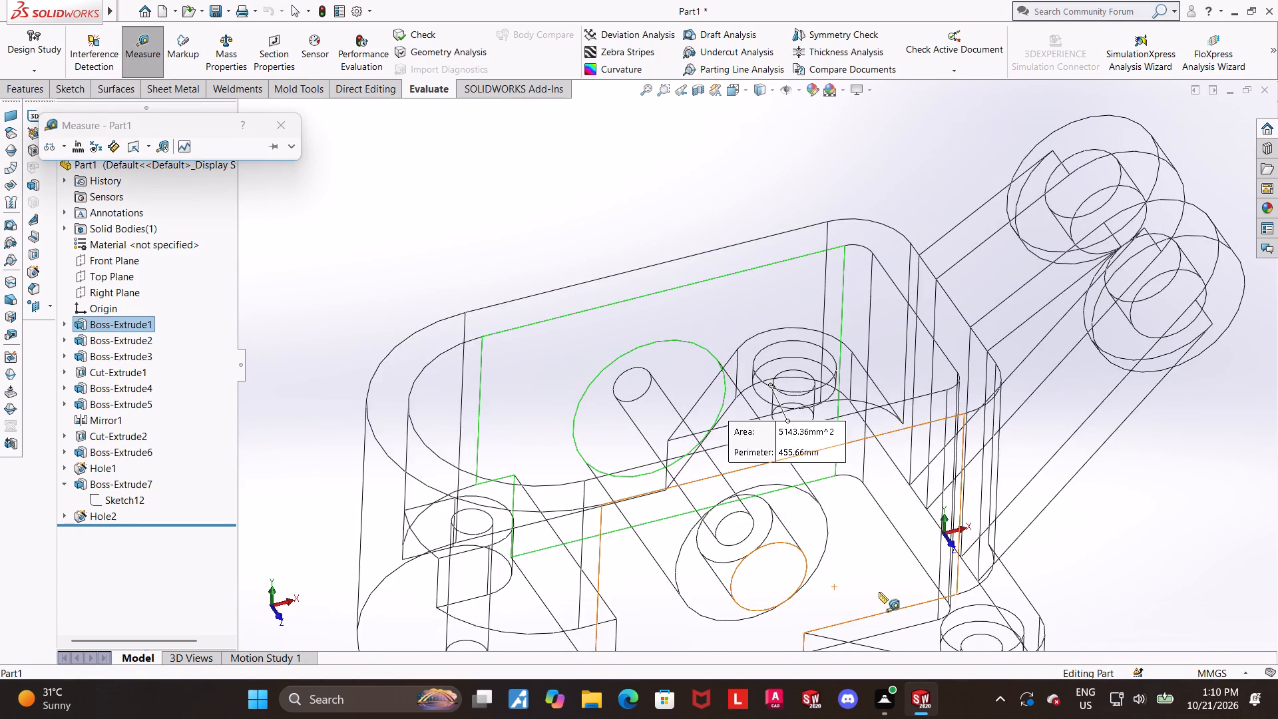
{"action": "scroll", "coordinate": [879, 592], "scroll_direction": "up", "scroll_amount": 2}
{"action": "left_click", "coordinate": [860, 553]}
{"action": "scroll", "coordinate": [1060, 552], "scroll_direction": "up", "scroll_amount": 2}
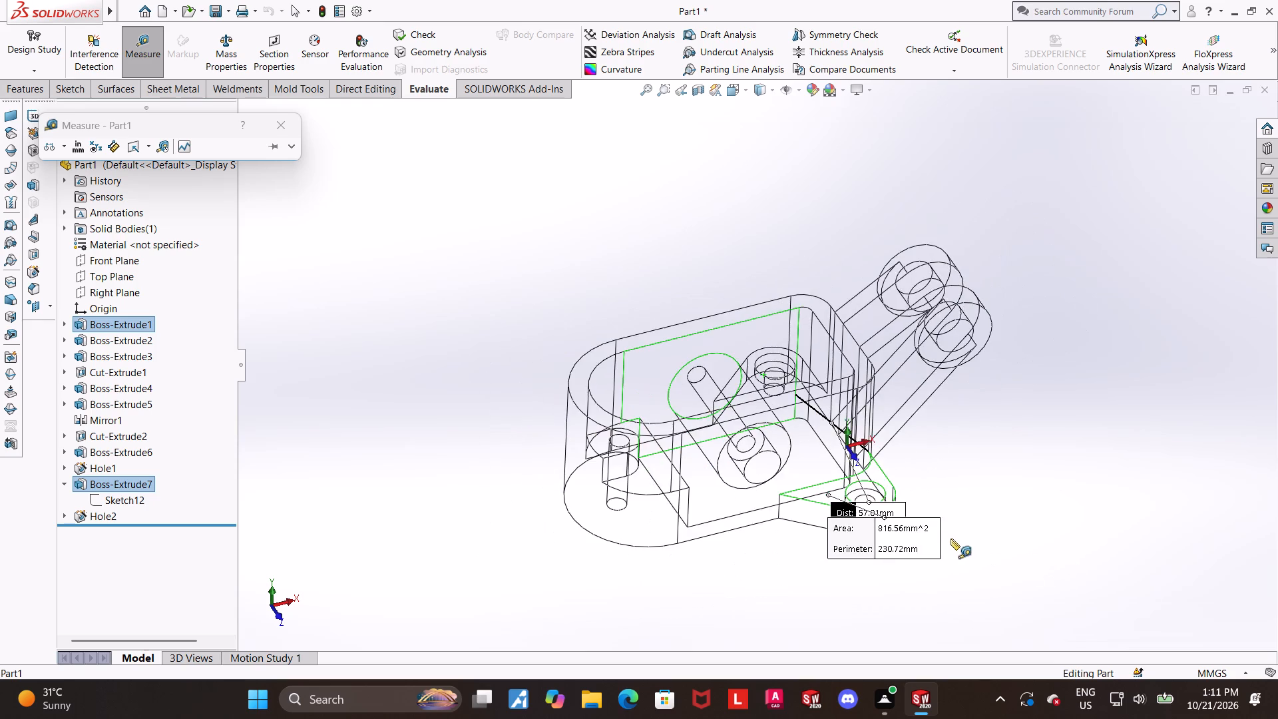
{"action": "scroll", "coordinate": [929, 530], "scroll_direction": "down", "scroll_amount": 4}
{"action": "key", "text": "Escape"}
Measure the distance between a side lug's top face and the part's bottom face.
{"action": "left_click", "coordinate": [148, 41]}
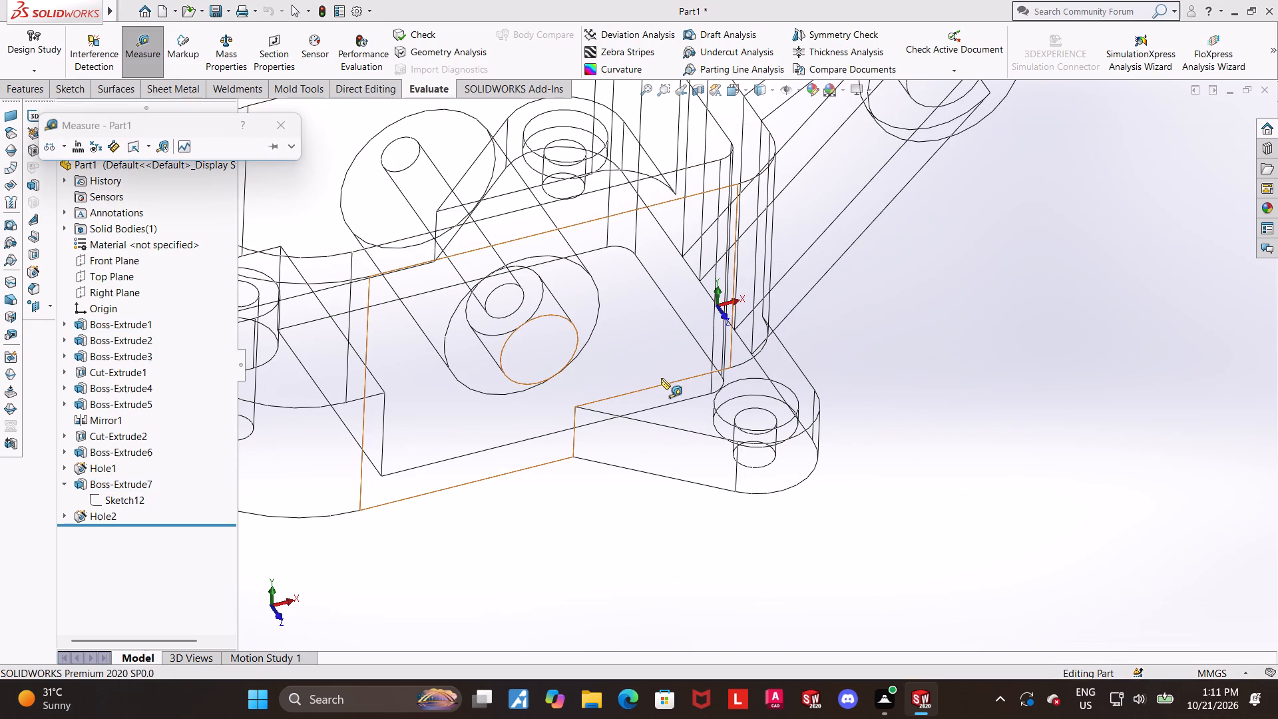
{"action": "left_click", "coordinate": [689, 401]}
{"action": "middle_click_drag", "start_coordinate": [796, 503], "coordinate": [784, 278]}
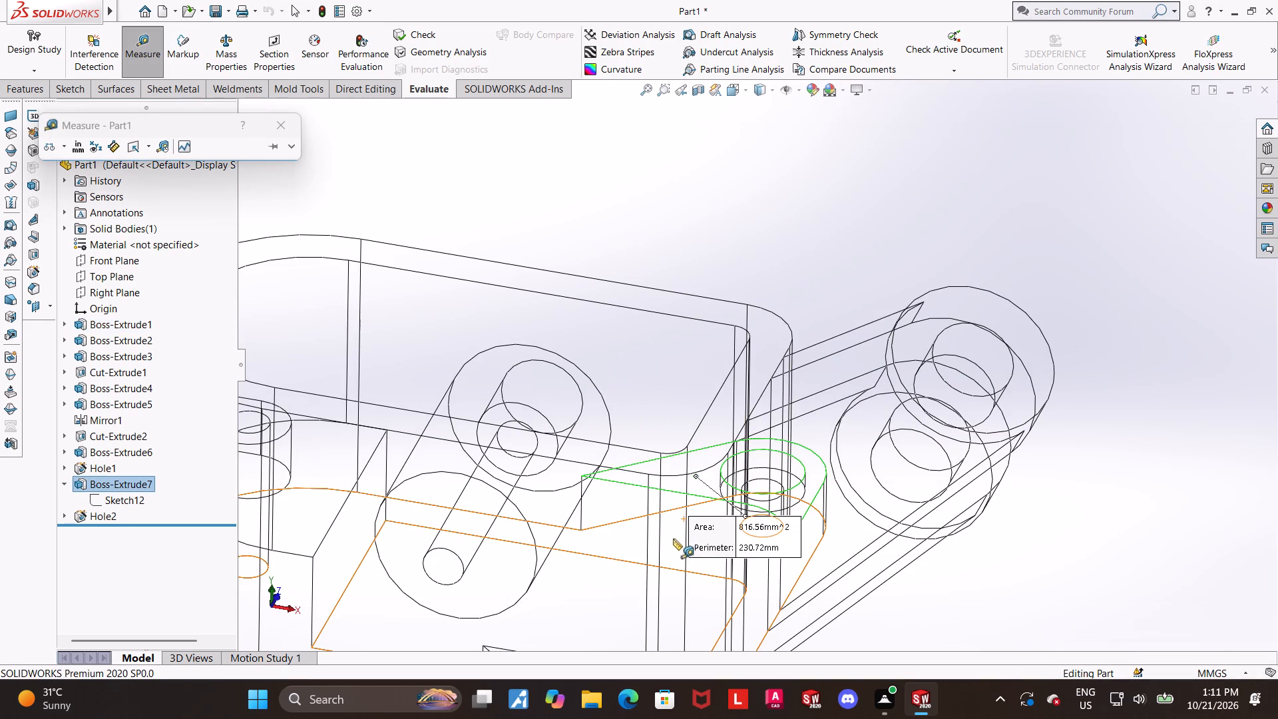
{"action": "left_click", "coordinate": [673, 539]}
{"action": "scroll", "coordinate": [891, 490], "scroll_direction": "up", "scroll_amount": 1}
{"action": "middle_click_drag", "start_coordinate": [884, 498], "coordinate": [889, 595]}
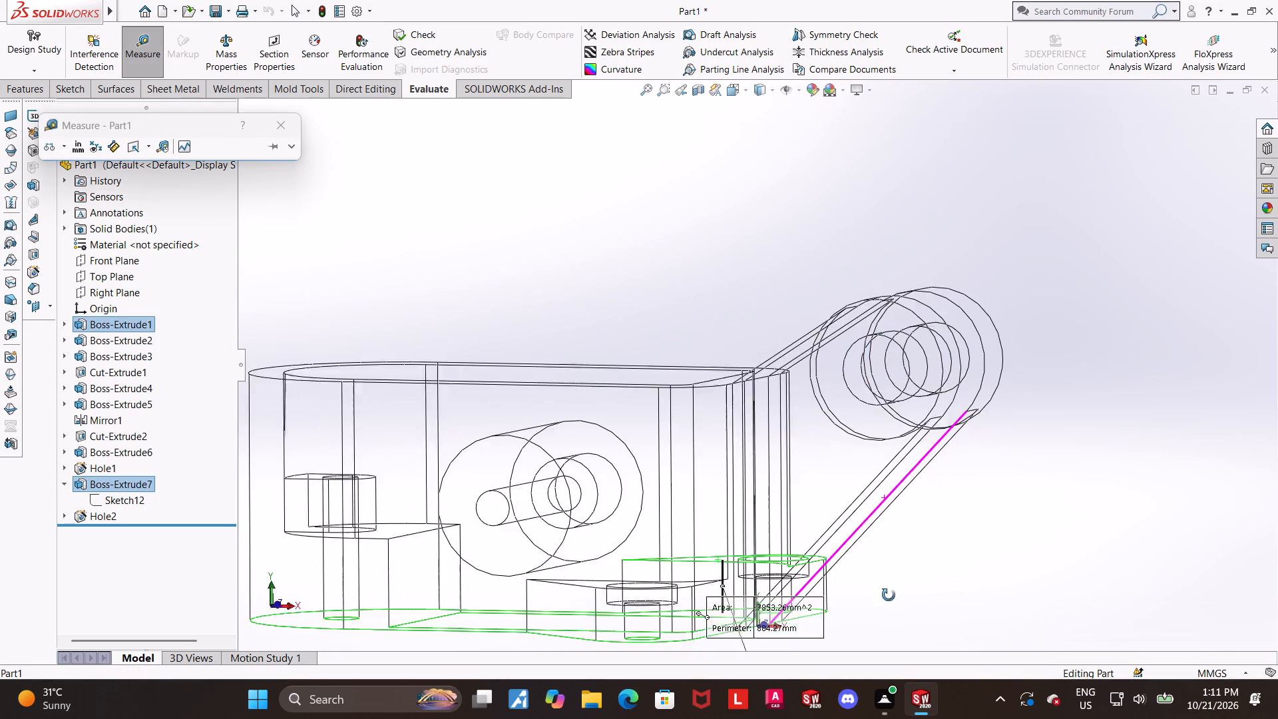
{"action": "middle_click_drag", "start_coordinate": [889, 595], "coordinate": [889, 596]}
{"action": "key", "text": "Escape"}
{"action": "key", "text": "Escape"}
Examine the ring outline, side lugs, arms and cross cylinder in wireframe from above.
{"action": "middle_click_drag", "start_coordinate": [748, 448], "coordinate": [750, 529]}
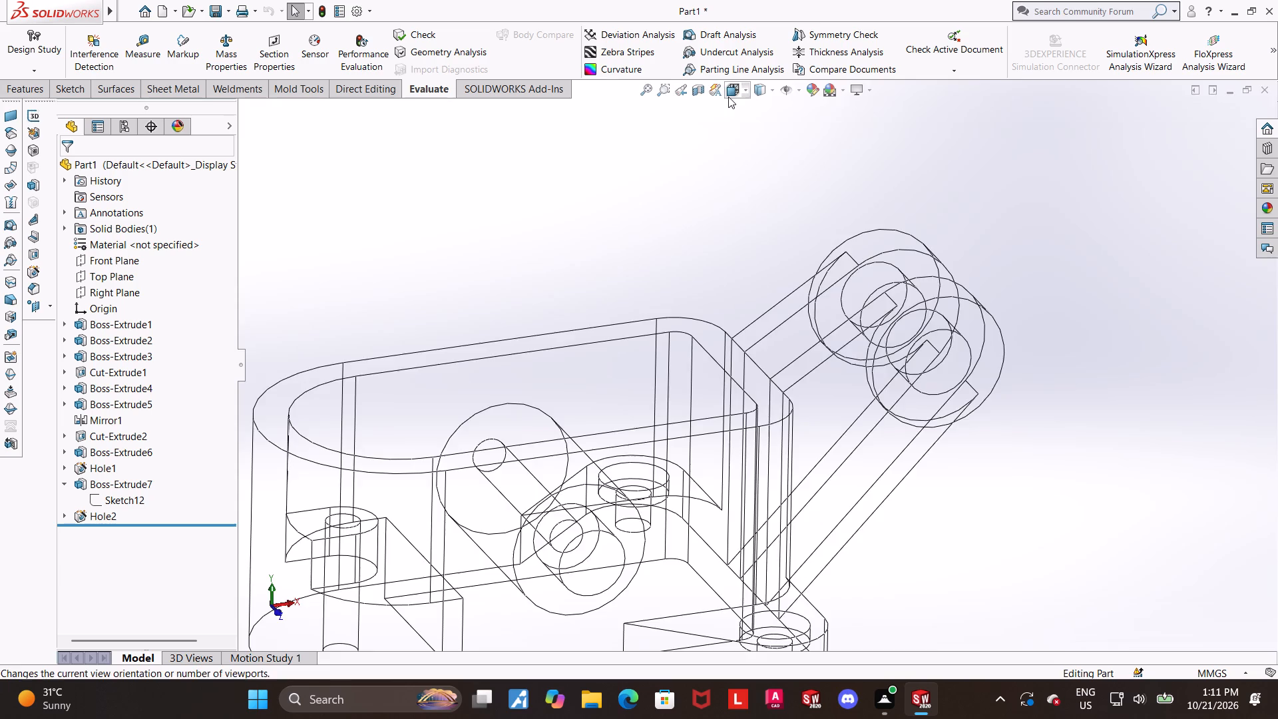
{"action": "left_click", "coordinate": [728, 97]}
{"action": "left_click", "coordinate": [574, 316]}
{"action": "scroll", "coordinate": [1013, 396], "scroll_direction": "up", "scroll_amount": 2}
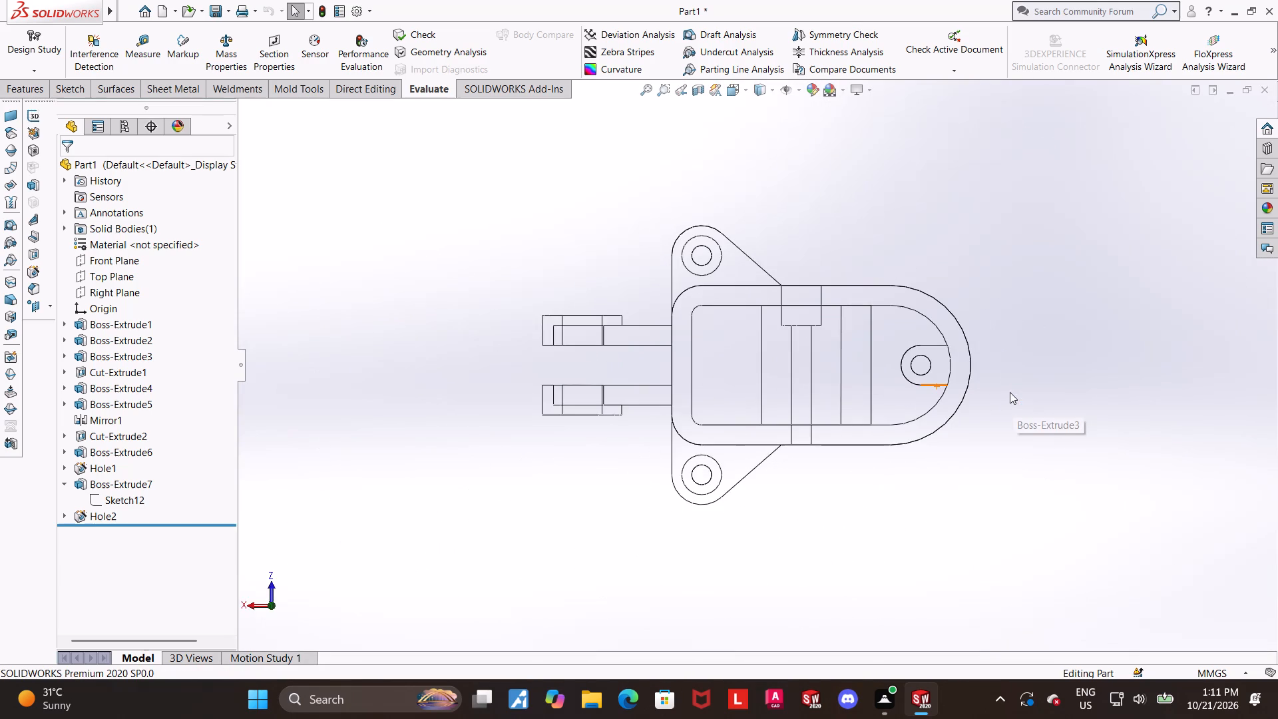
{"action": "scroll", "coordinate": [1010, 392], "scroll_direction": "down", "scroll_amount": 1}
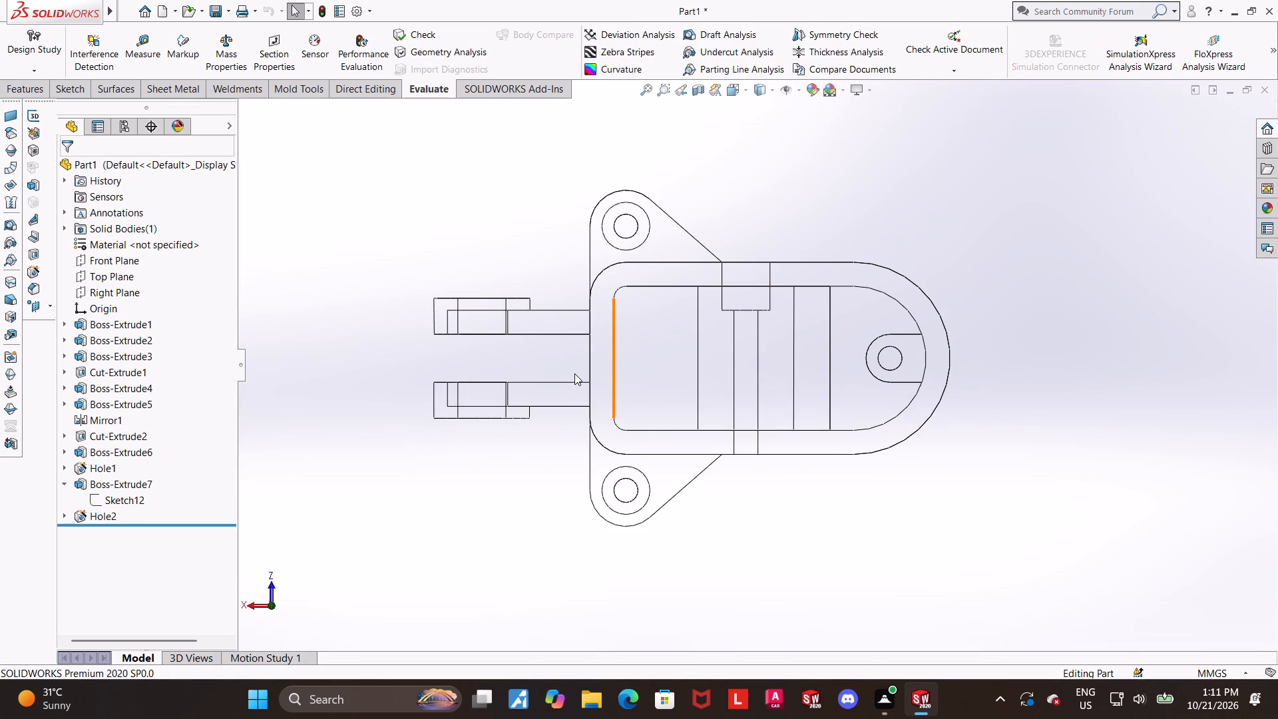
{"action": "scroll", "coordinate": [574, 373], "scroll_direction": "down", "scroll_amount": 1}
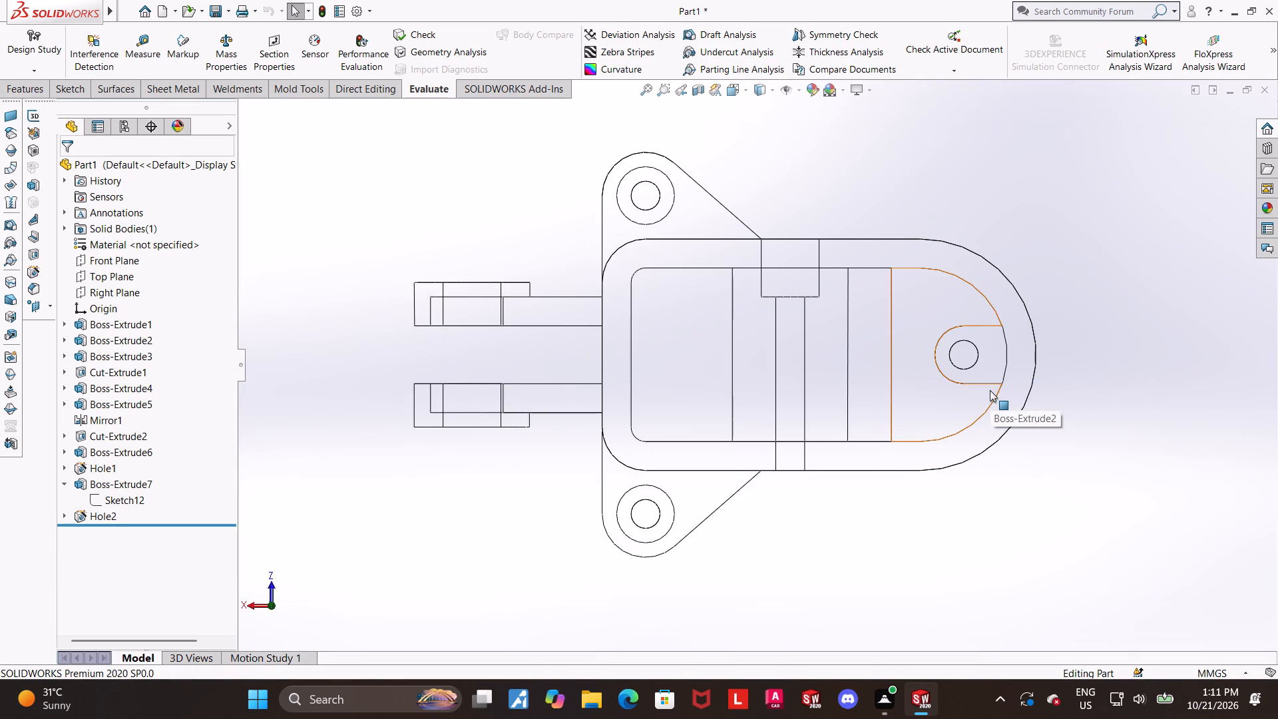
{"action": "scroll", "coordinate": [990, 390], "scroll_direction": "down", "scroll_amount": 1}
{"action": "scroll", "coordinate": [1018, 383], "scroll_direction": "up", "scroll_amount": 3}
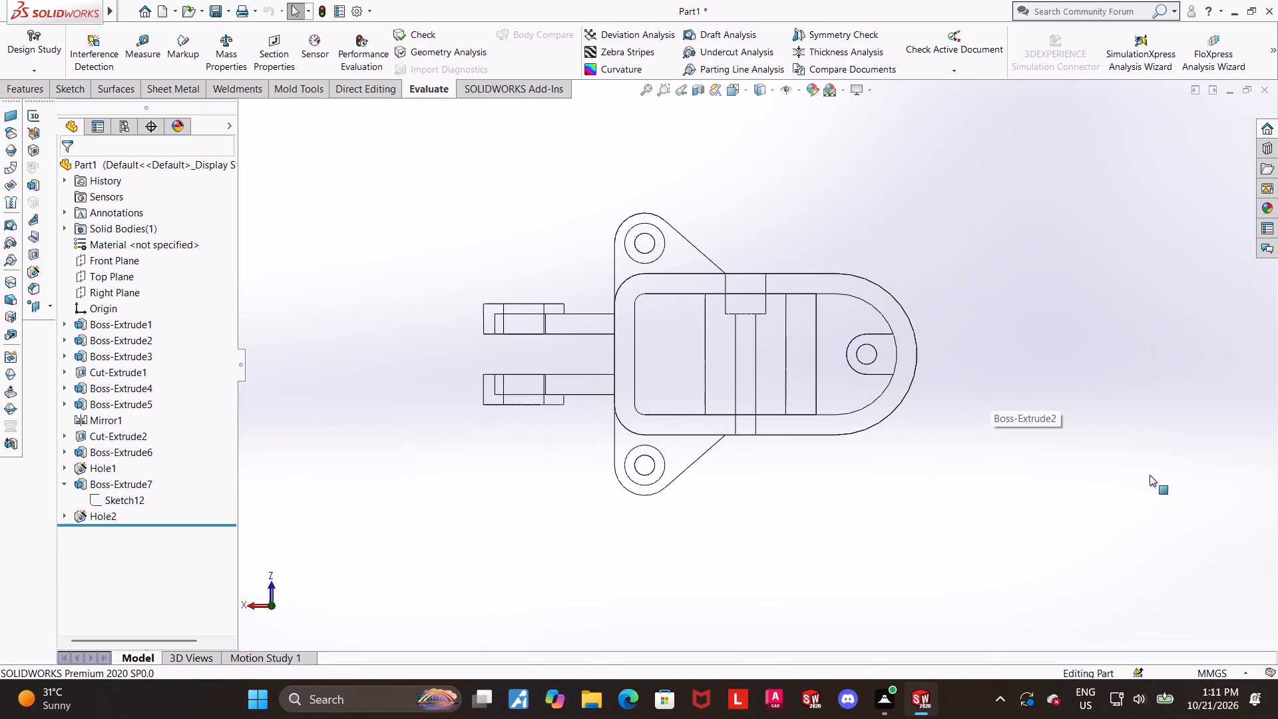
{"action": "left_click", "coordinate": [1128, 465]}
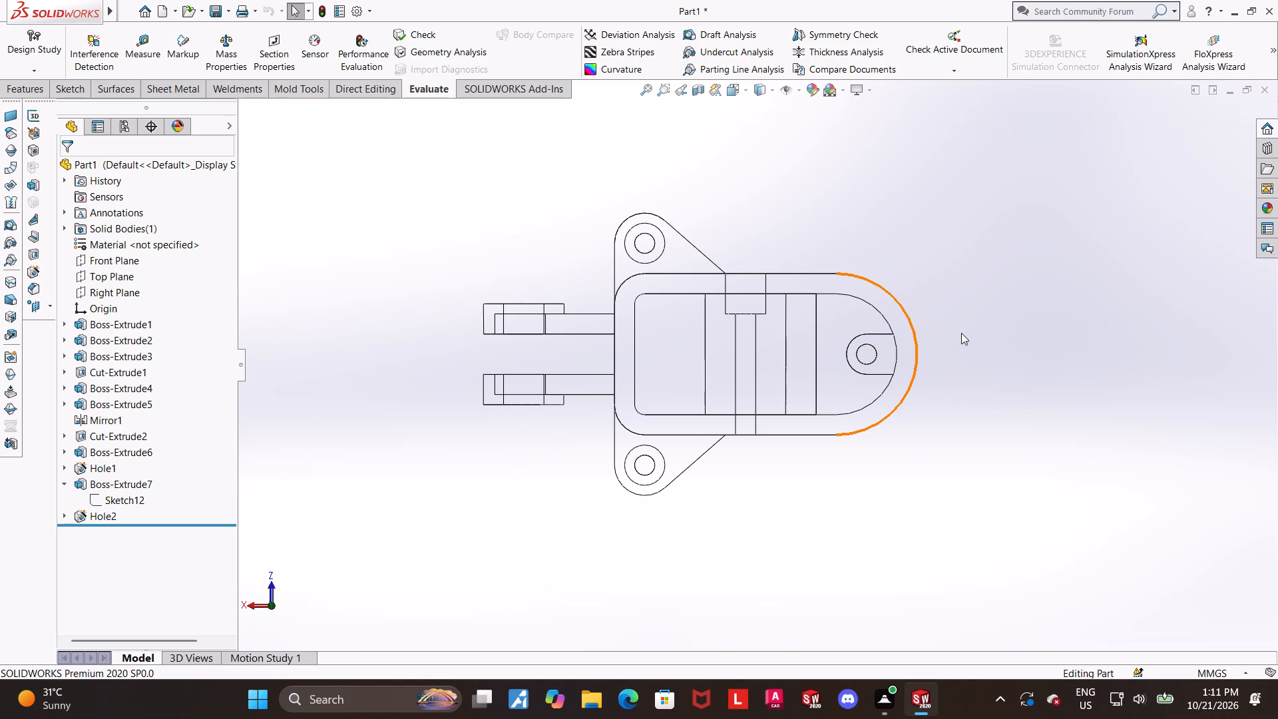
{"action": "scroll", "coordinate": [947, 254], "scroll_direction": "down", "scroll_amount": 1}
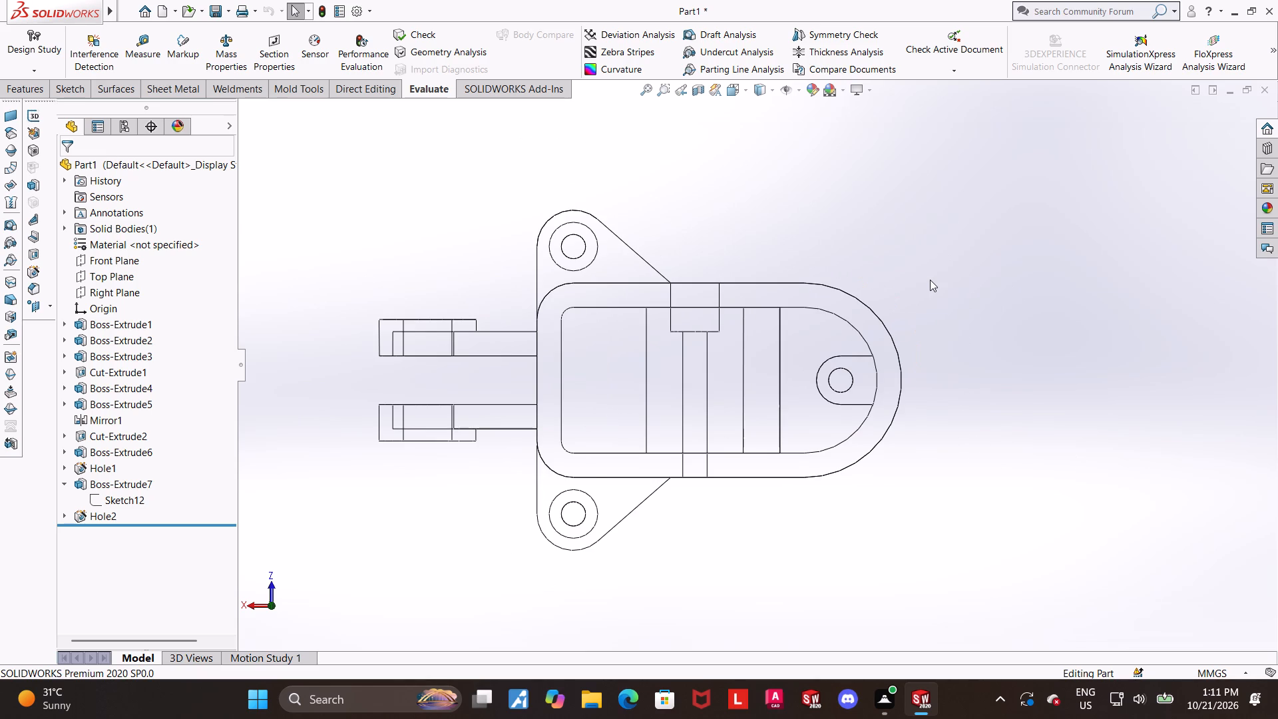
{"action": "scroll", "coordinate": [930, 280], "scroll_direction": "up", "scroll_amount": 1}
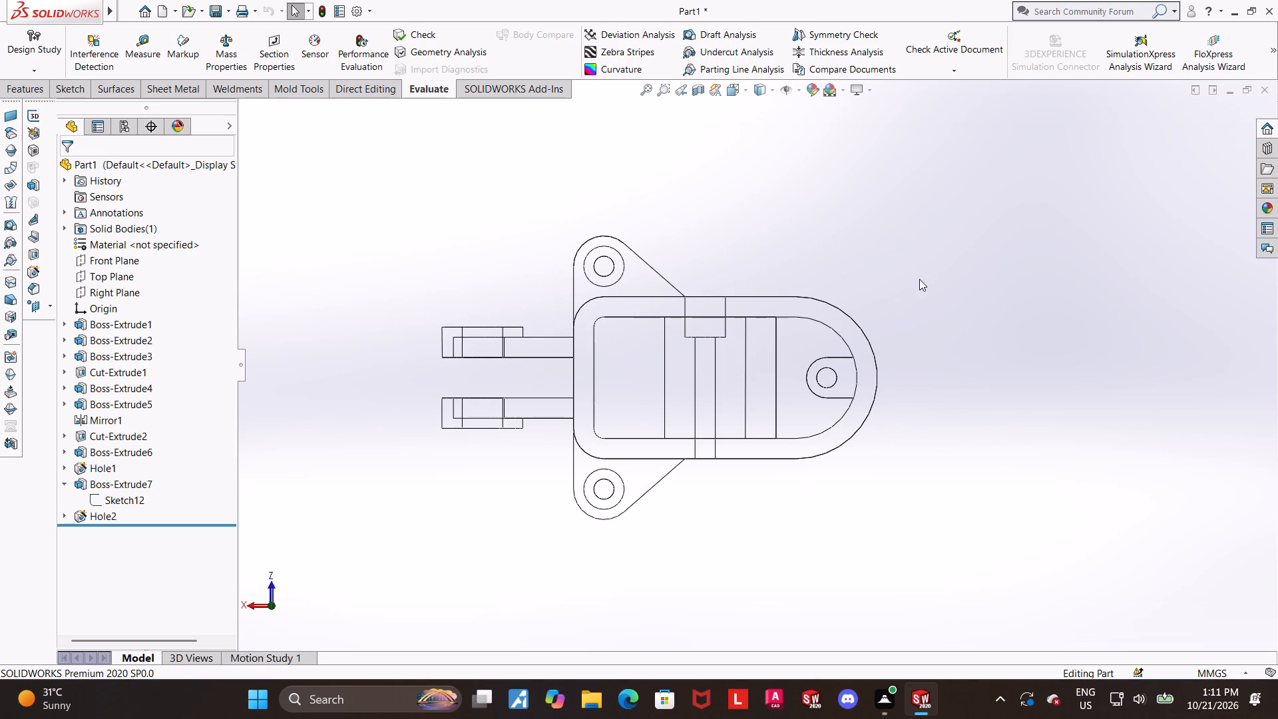
Measure the rounded end face of the front side lug.
{"action": "middle_click_drag", "start_coordinate": [765, 292], "coordinate": [556, 389]}
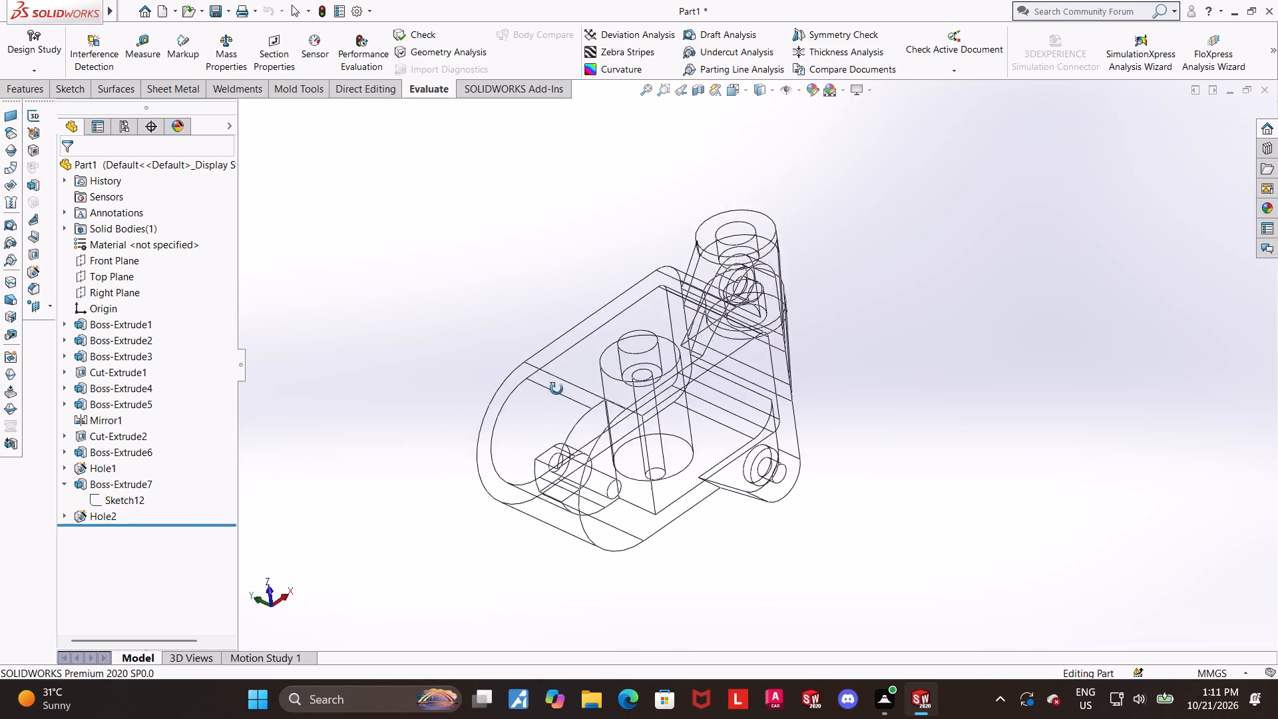
{"action": "middle_click_drag", "start_coordinate": [556, 389], "coordinate": [575, 587]}
{"action": "scroll", "coordinate": [582, 588], "scroll_direction": "down", "scroll_amount": 1}
{"action": "middle_click_drag", "start_coordinate": [799, 461], "coordinate": [831, 503]}
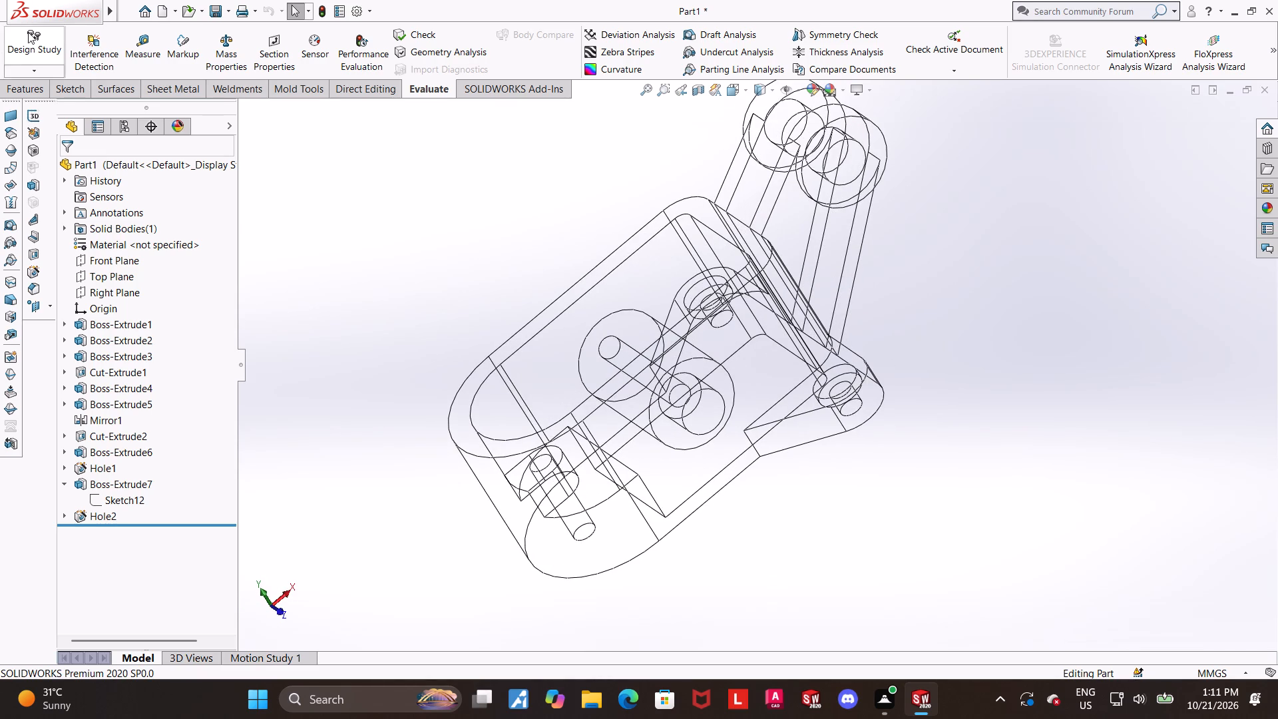
{"action": "left_click", "coordinate": [133, 45]}
{"action": "left_click", "coordinate": [873, 397]}
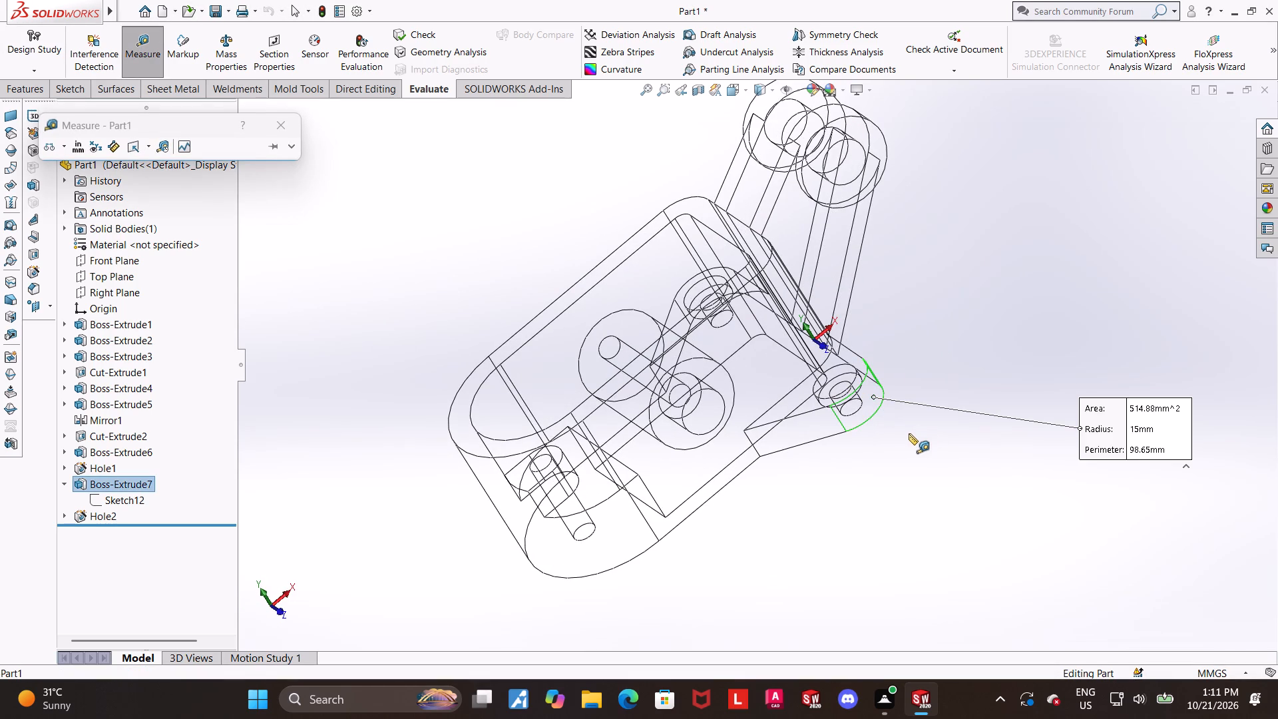
{"action": "key", "text": "Escape"}
Measure the geometry at the ring's flat-end corner beside the front side lug.
{"action": "scroll", "coordinate": [879, 402], "scroll_direction": "up", "scroll_amount": 2}
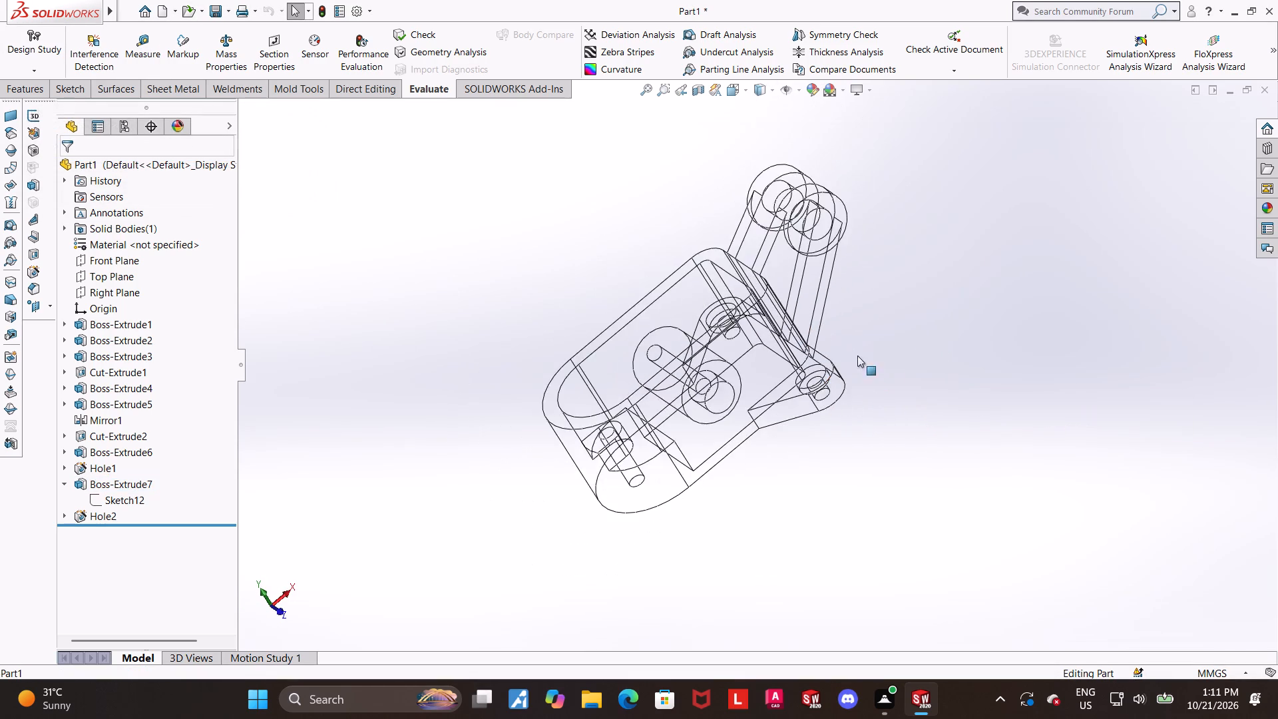
{"action": "middle_click_drag", "start_coordinate": [851, 309], "coordinate": [861, 381]}
{"action": "scroll", "coordinate": [859, 364], "scroll_direction": "down", "scroll_amount": 4}
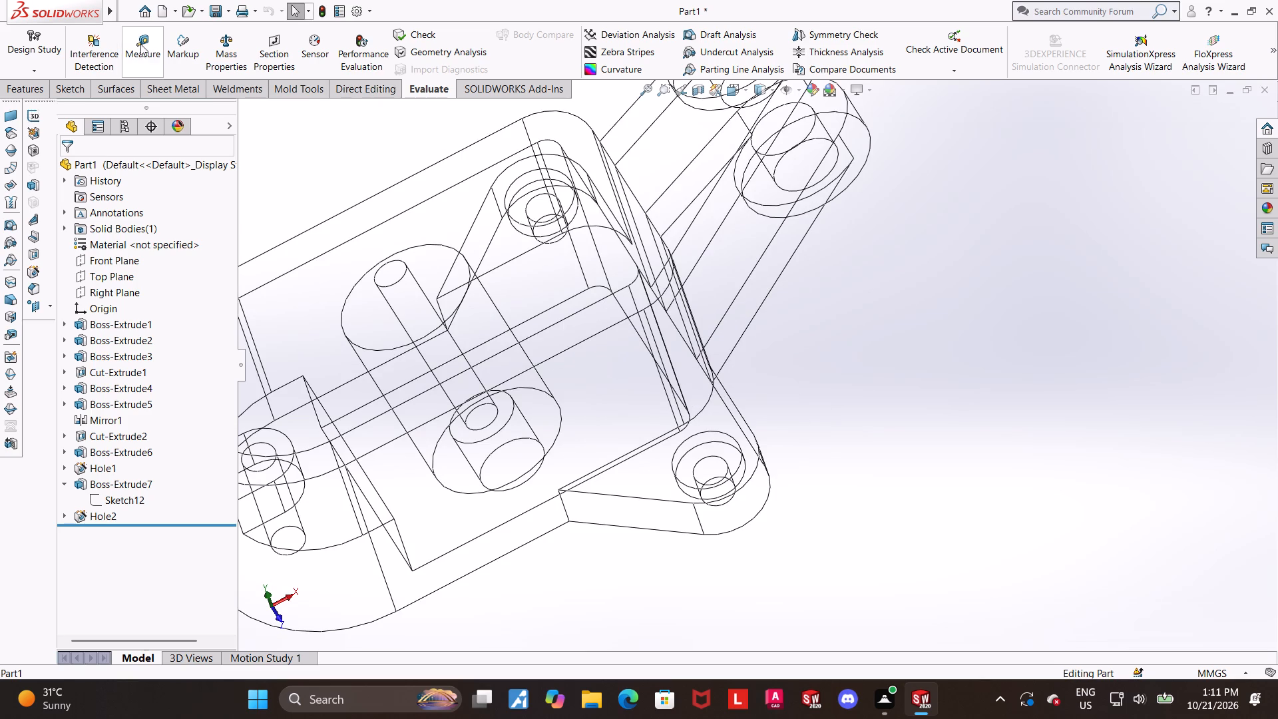
{"action": "left_click", "coordinate": [140, 40]}
{"action": "left_click", "coordinate": [692, 373]}
{"action": "key", "text": "Escape"}
{"action": "scroll", "coordinate": [747, 380], "scroll_direction": "up", "scroll_amount": 2}
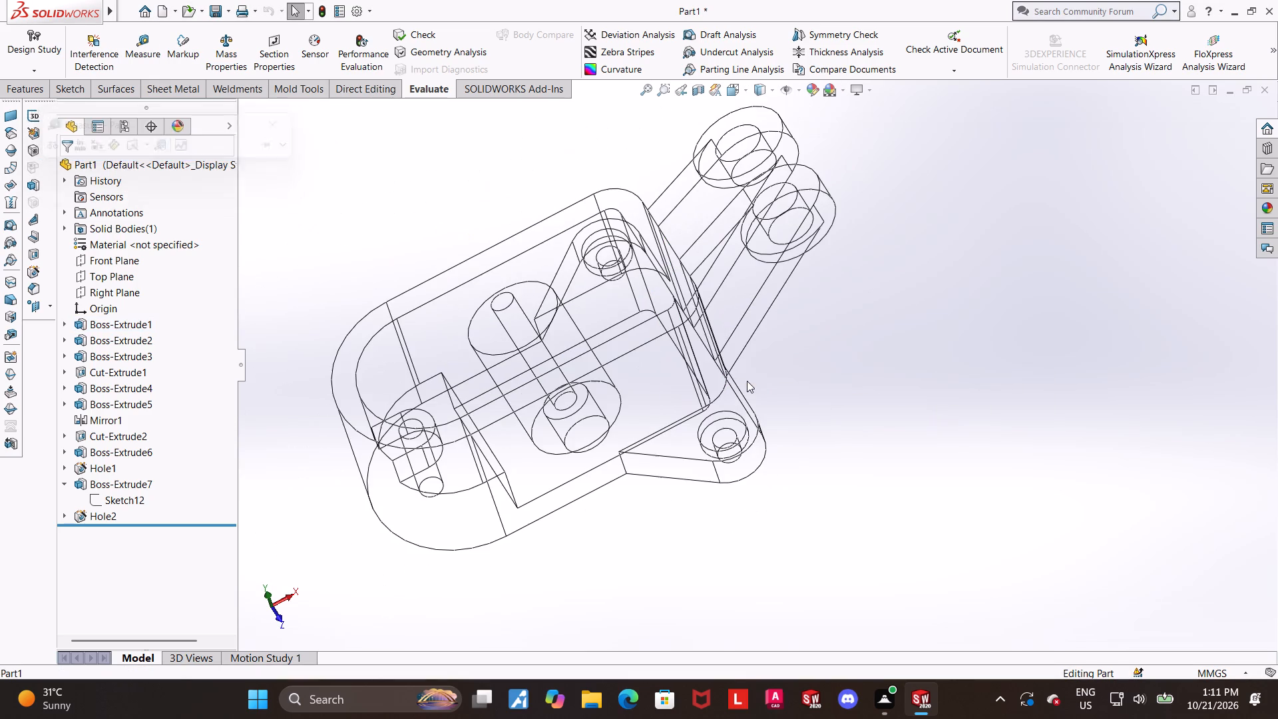
Display the part shaded with edges in an isometric-style view facing the ring's rounded end and front side lug.
{"action": "key", "text": "ctrl+7"}
{"action": "left_click", "coordinate": [964, 529]}
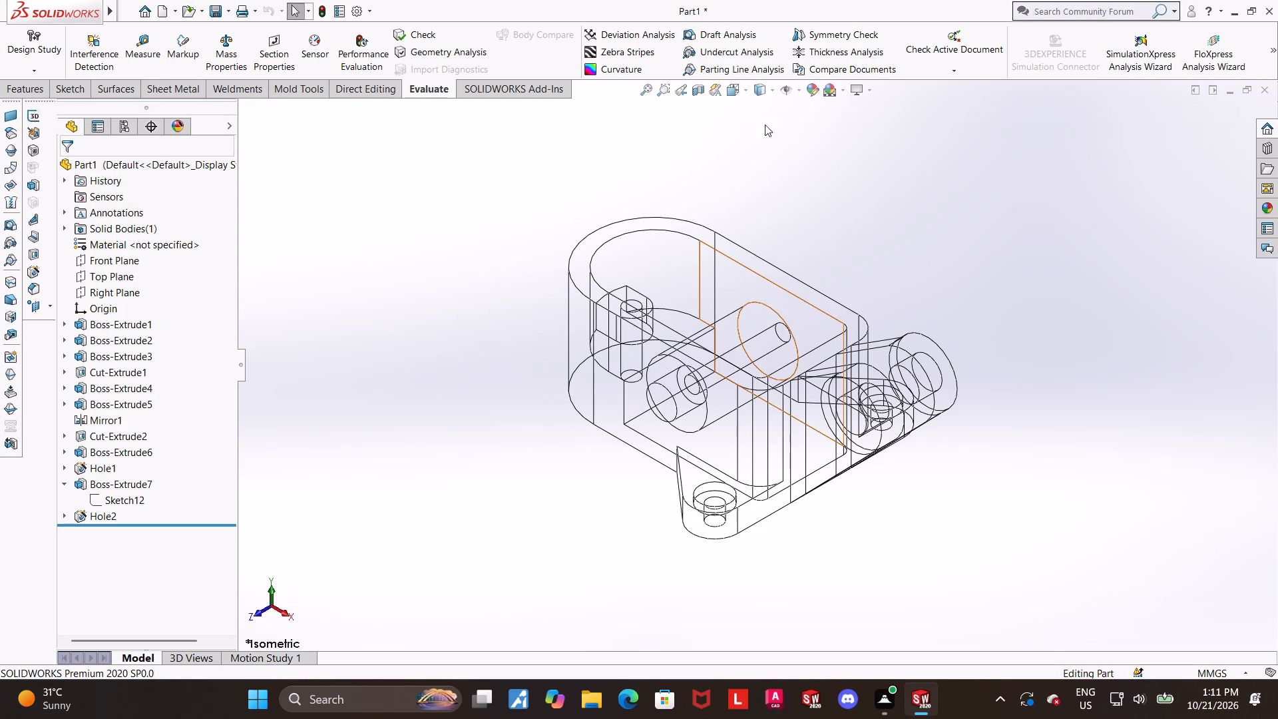
{"action": "left_click", "coordinate": [762, 91]}
{"action": "left_click", "coordinate": [763, 107]}
{"action": "scroll", "coordinate": [833, 222], "scroll_direction": "up", "scroll_amount": 4}
{"action": "middle_click_drag", "start_coordinate": [806, 346], "coordinate": [812, 327]}
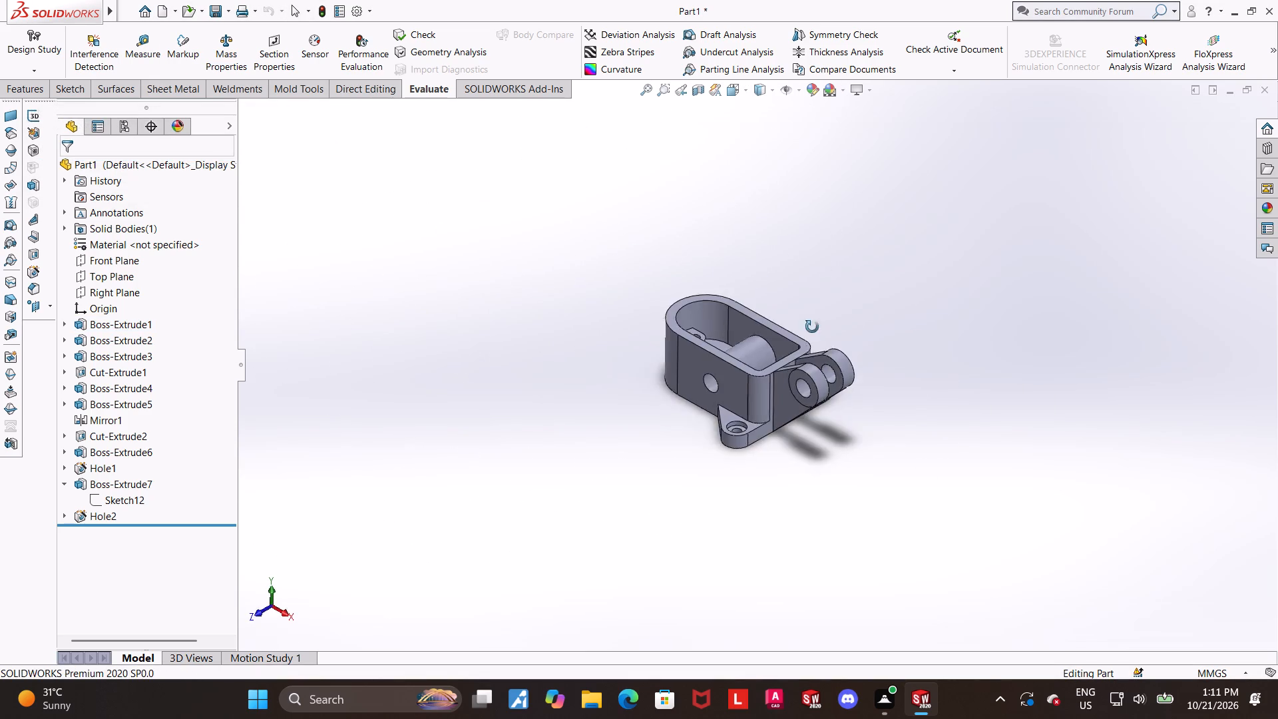
{"action": "middle_click_drag", "start_coordinate": [812, 327], "coordinate": [900, 362]}
{"action": "left_click", "coordinate": [738, 91]}
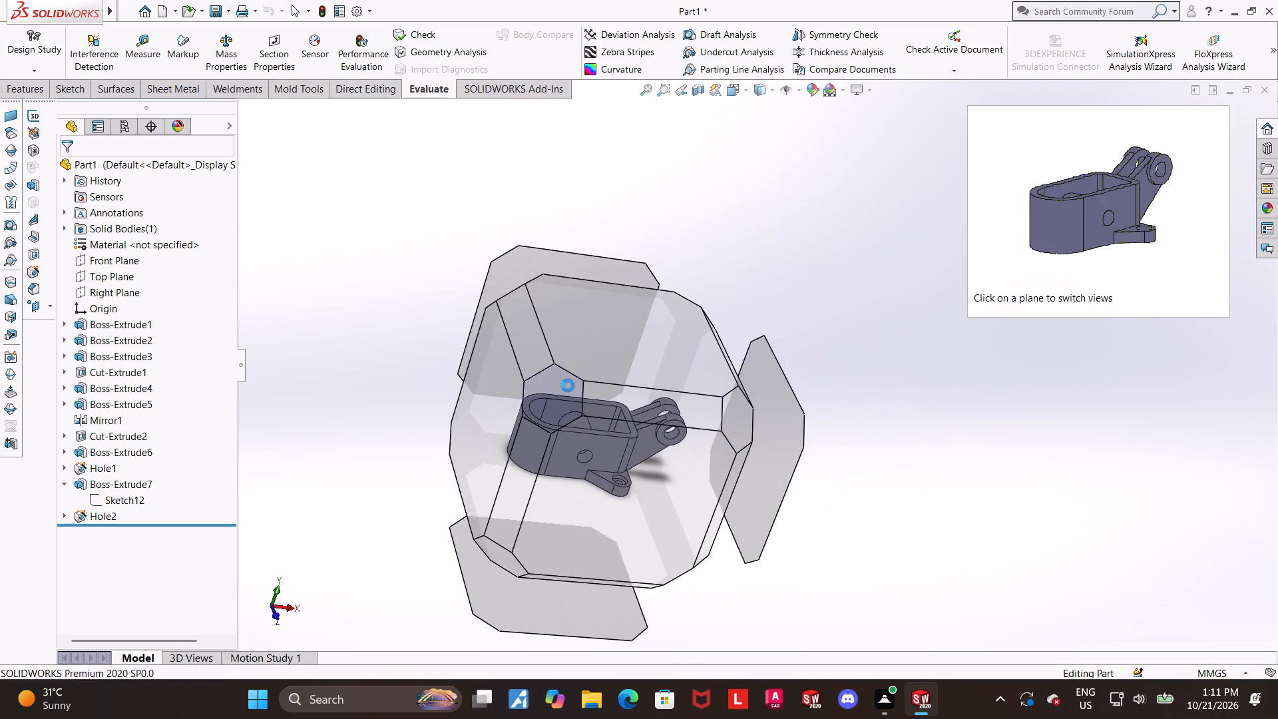
{"action": "left_click", "coordinate": [566, 387]}
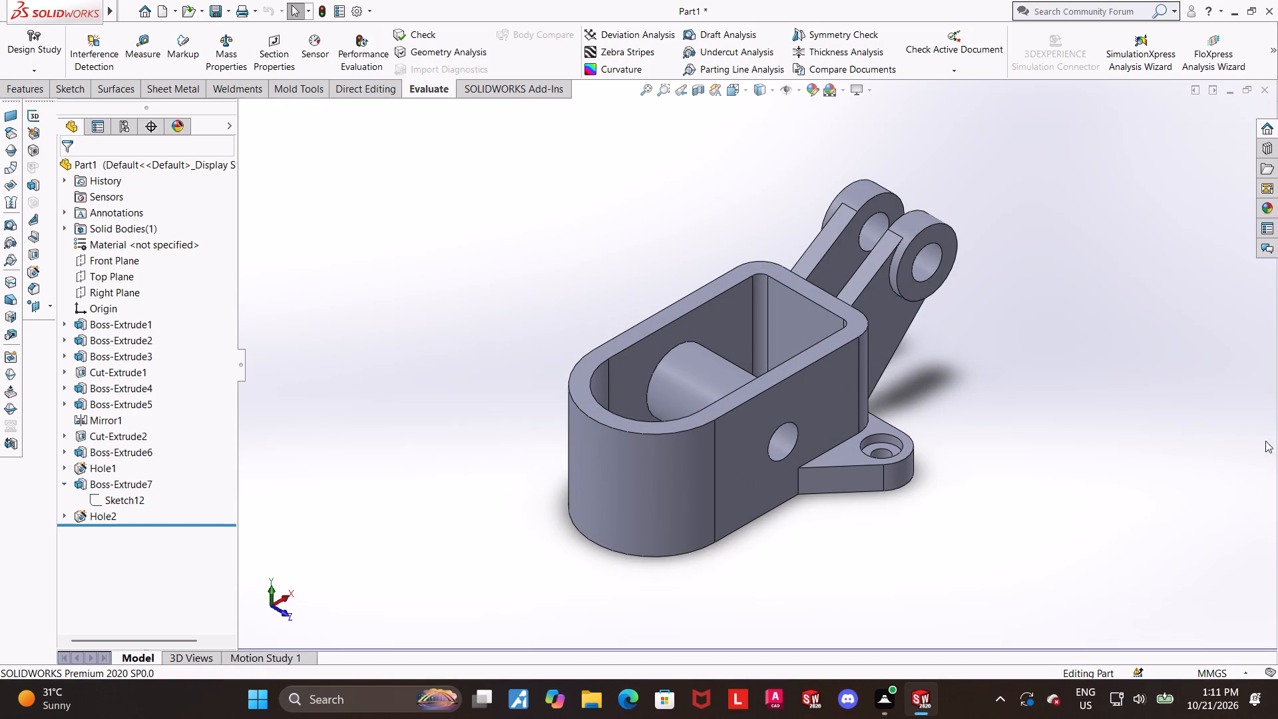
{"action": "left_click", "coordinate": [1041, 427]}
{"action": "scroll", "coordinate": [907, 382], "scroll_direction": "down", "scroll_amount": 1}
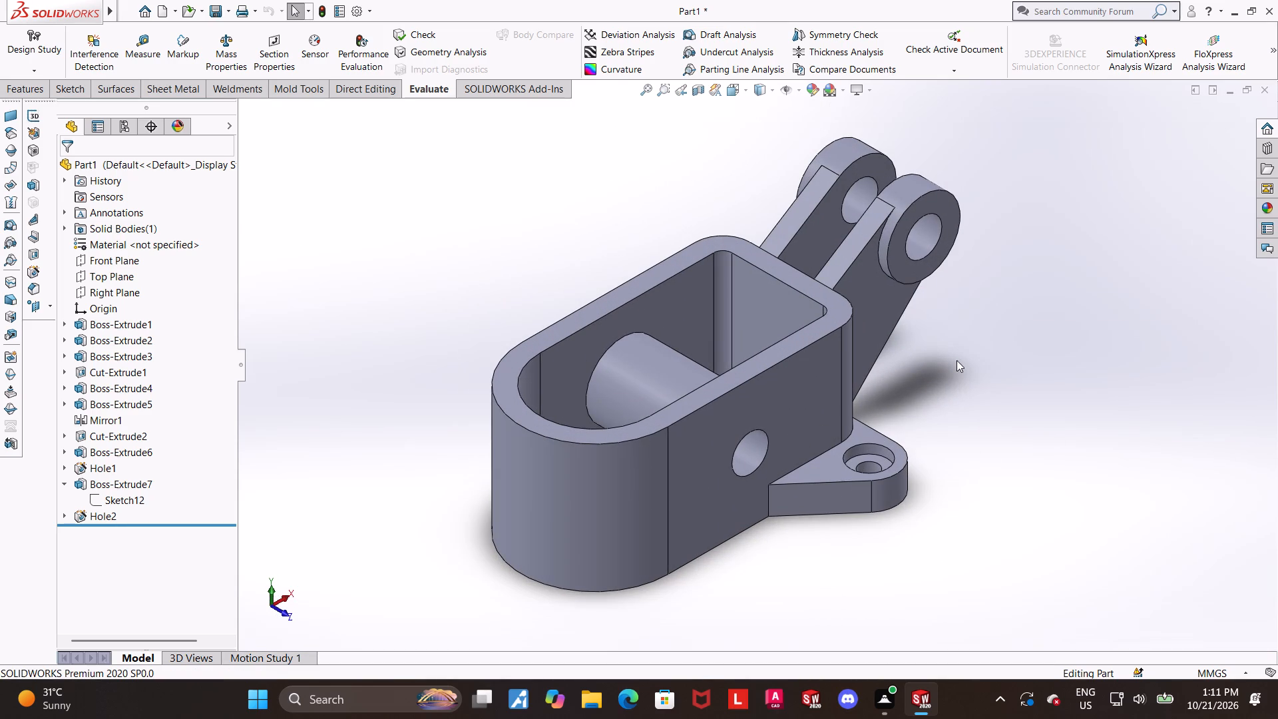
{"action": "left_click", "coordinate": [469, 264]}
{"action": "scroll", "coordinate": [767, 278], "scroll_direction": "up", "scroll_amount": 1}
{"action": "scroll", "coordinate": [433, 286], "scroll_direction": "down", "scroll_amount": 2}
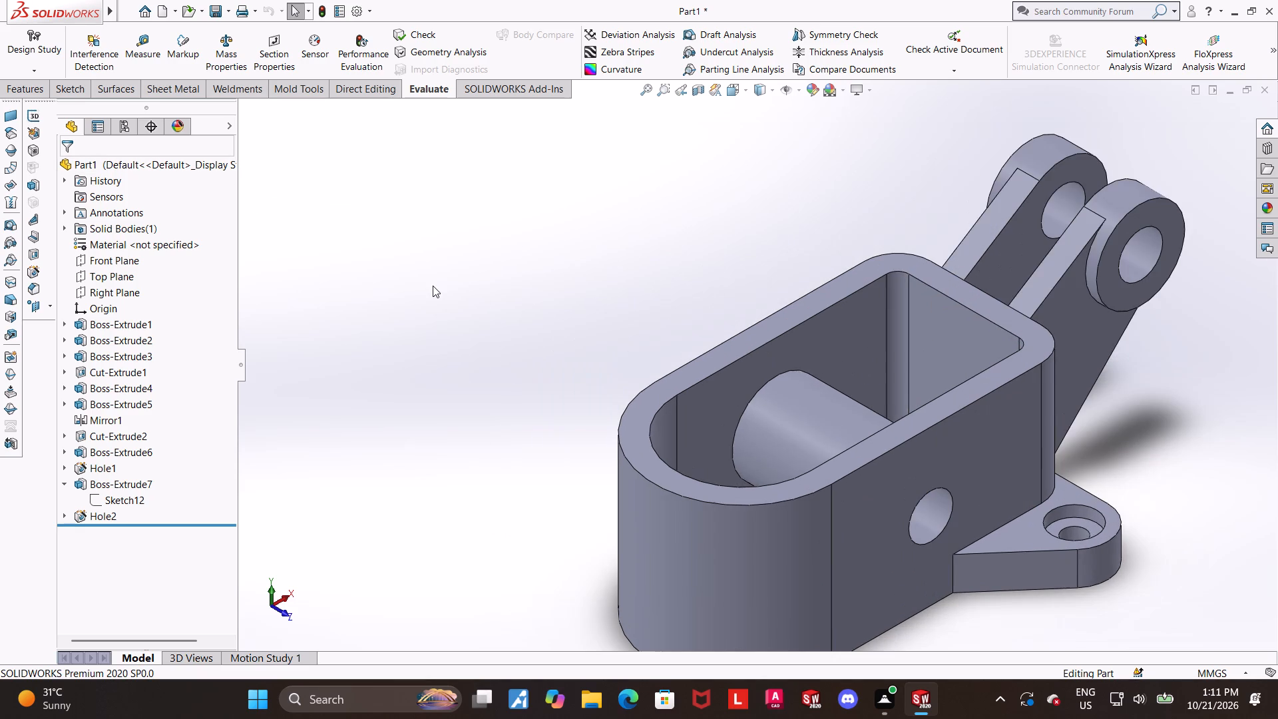
Apply the light grey swatch from the standard colours, with a red value of 192, to the whole part's appearance.
{"action": "scroll", "coordinate": [618, 342], "scroll_direction": "up", "scroll_amount": 2}
{"action": "scroll", "coordinate": [1046, 413], "scroll_direction": "down", "scroll_amount": 2}
{"action": "scroll", "coordinate": [1038, 413], "scroll_direction": "up", "scroll_amount": 1}
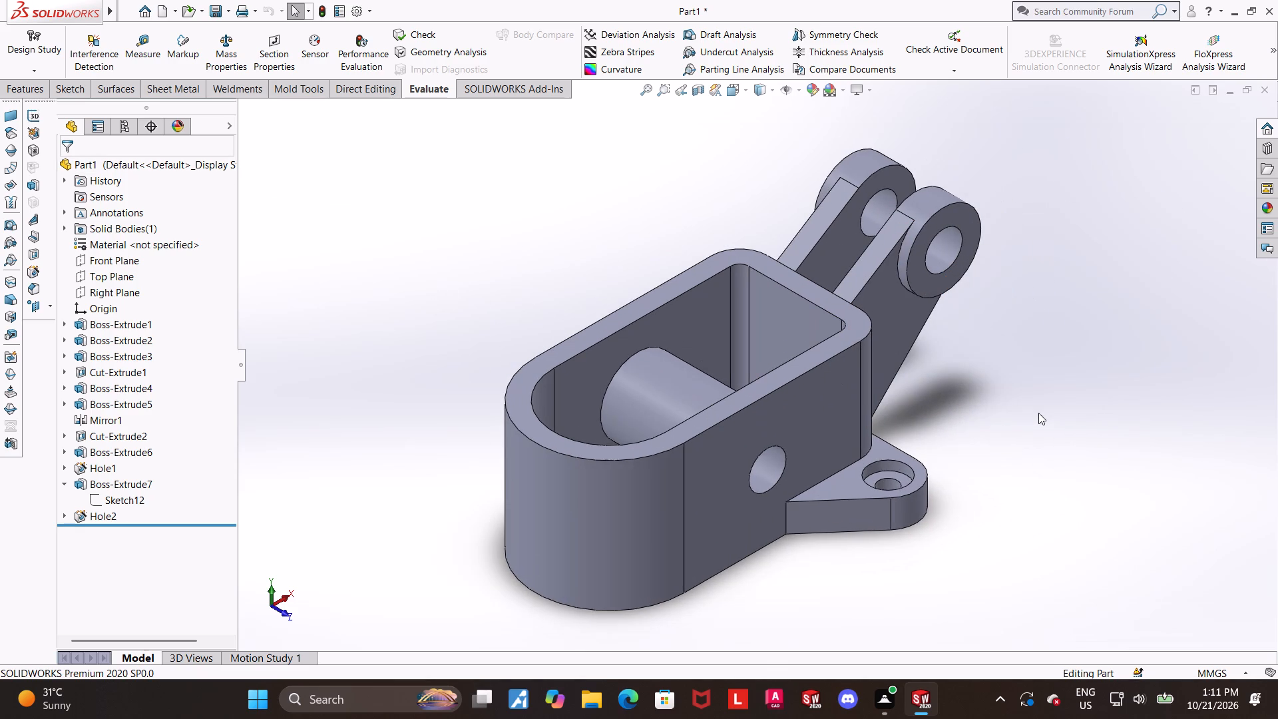
{"action": "right_click", "coordinate": [158, 169]}
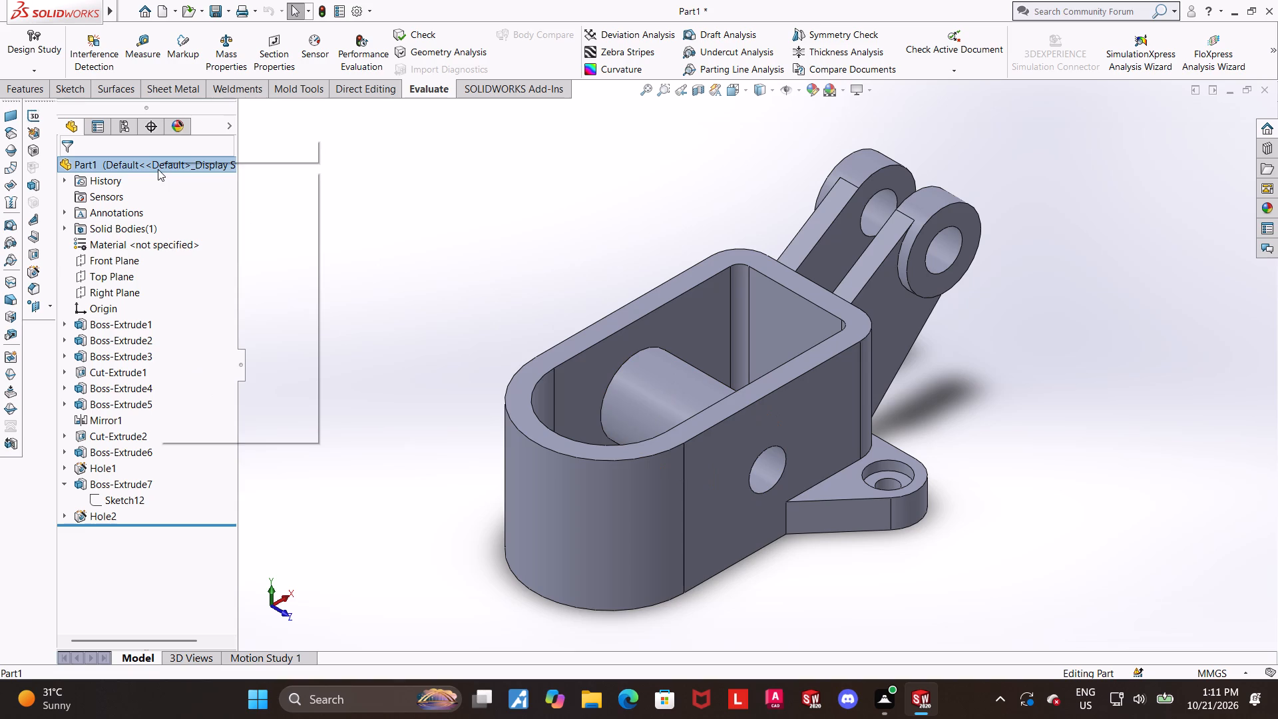
{"action": "left_click", "coordinate": [192, 151]}
{"action": "left_click", "coordinate": [250, 183]}
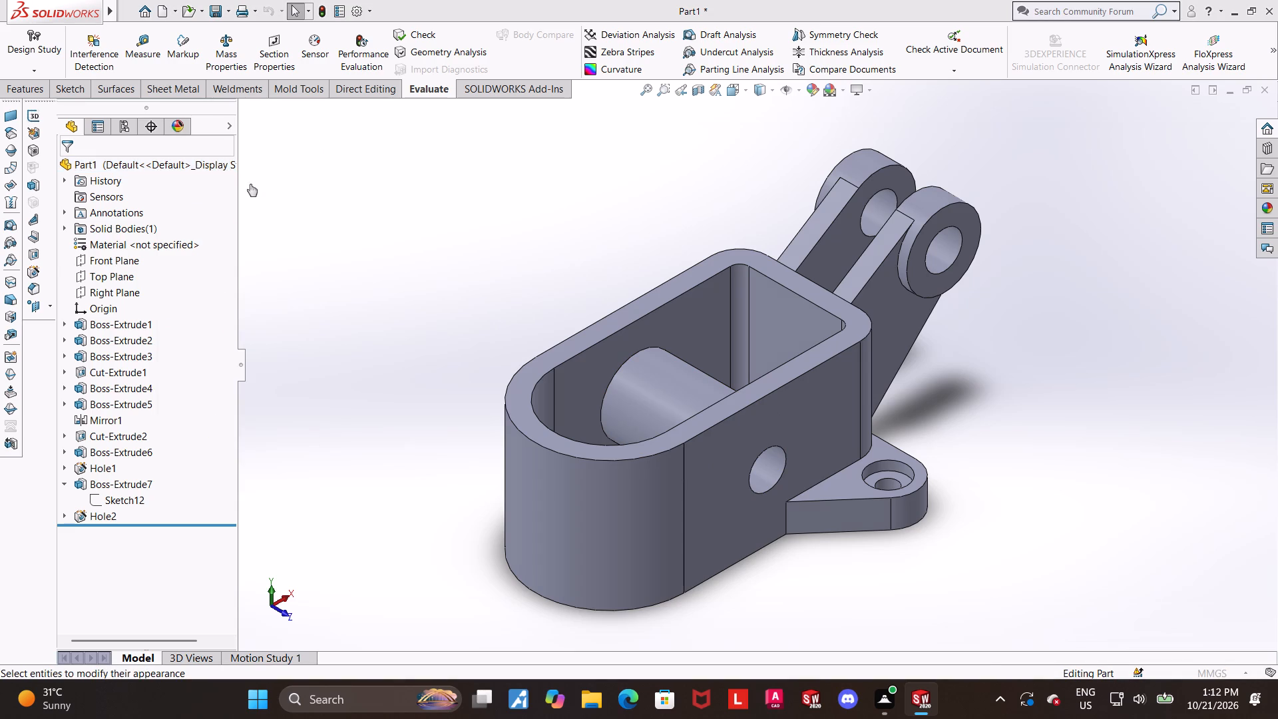
{"action": "left_click", "coordinate": [181, 479]}
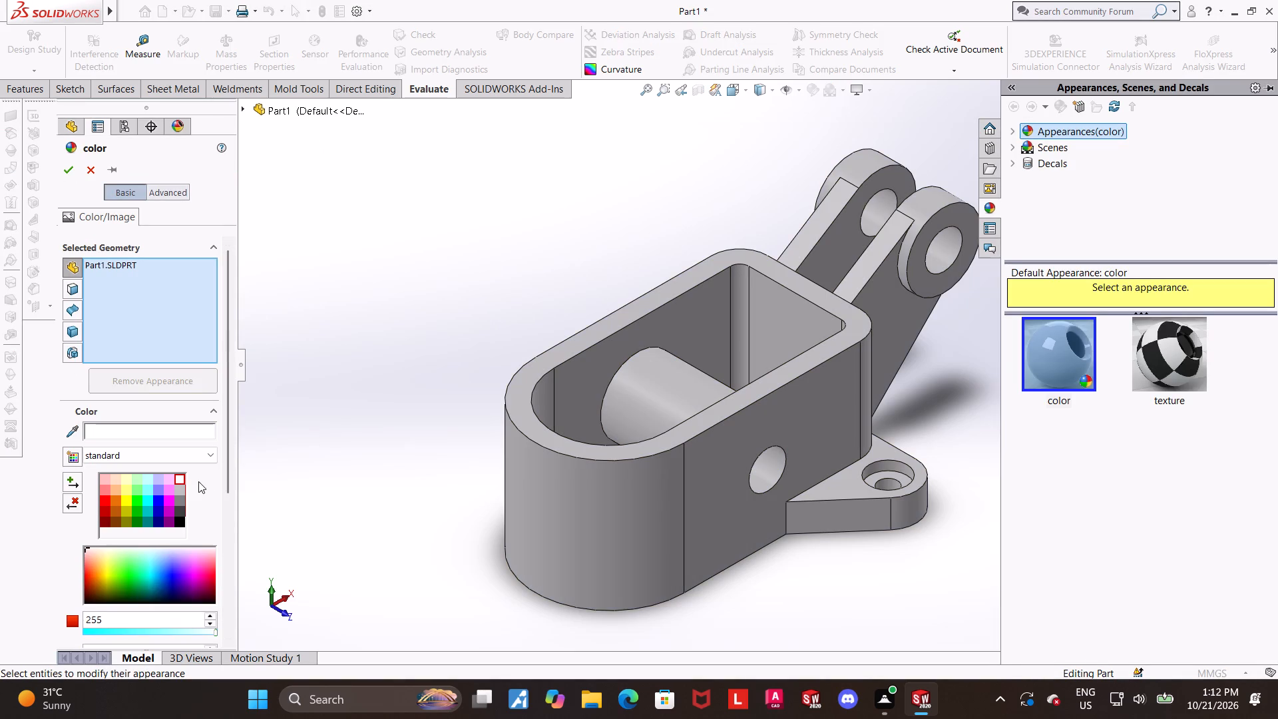
{"action": "left_click", "coordinate": [184, 503]}
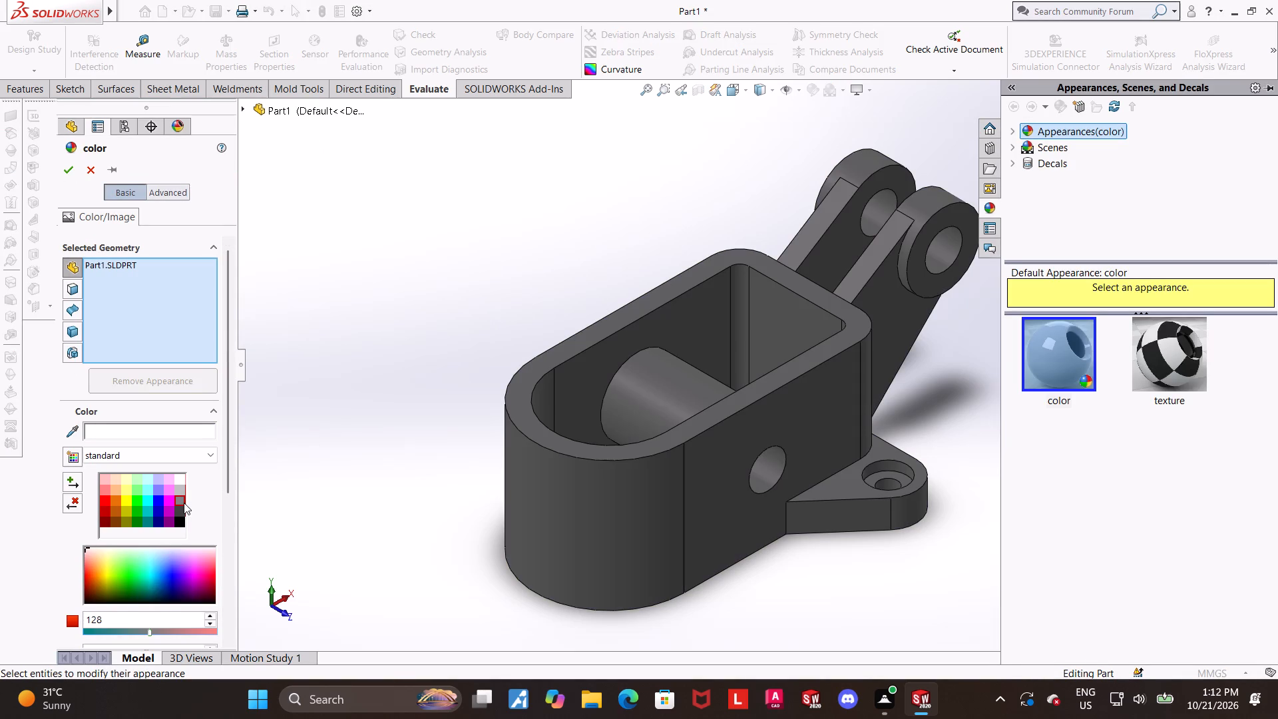
{"action": "left_click", "coordinate": [180, 491]}
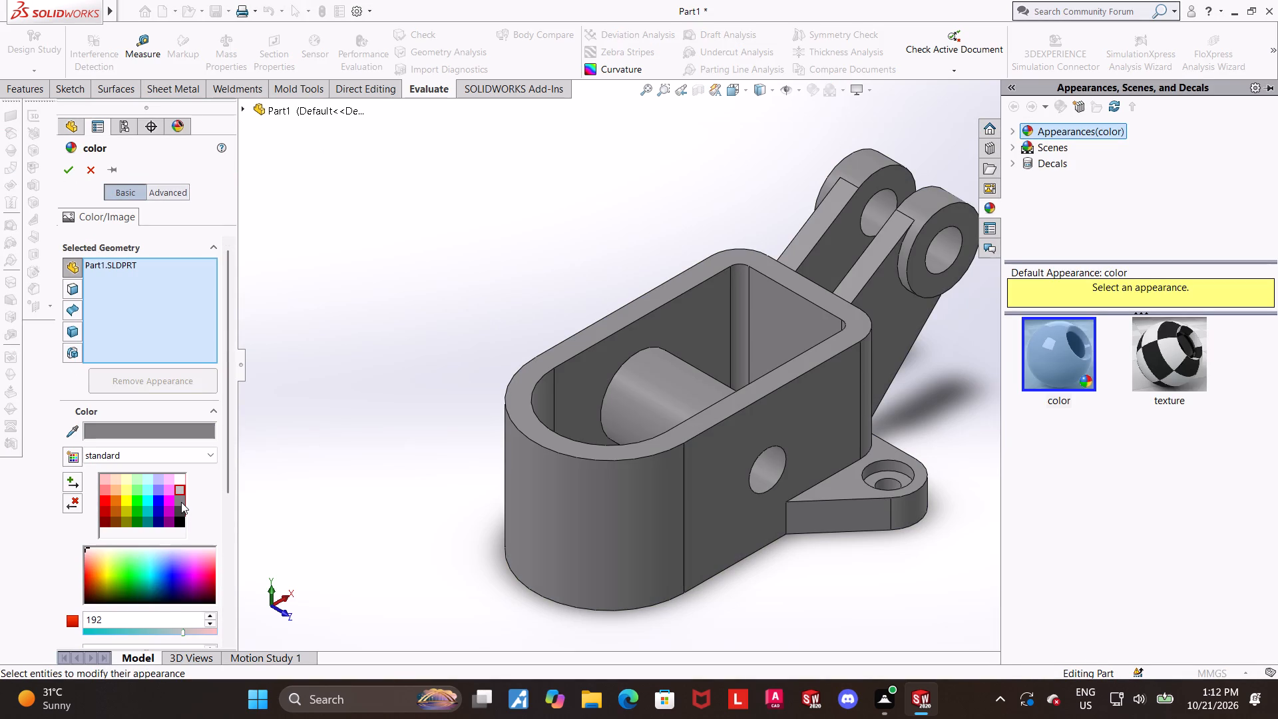
{"action": "left_click", "coordinate": [70, 174]}
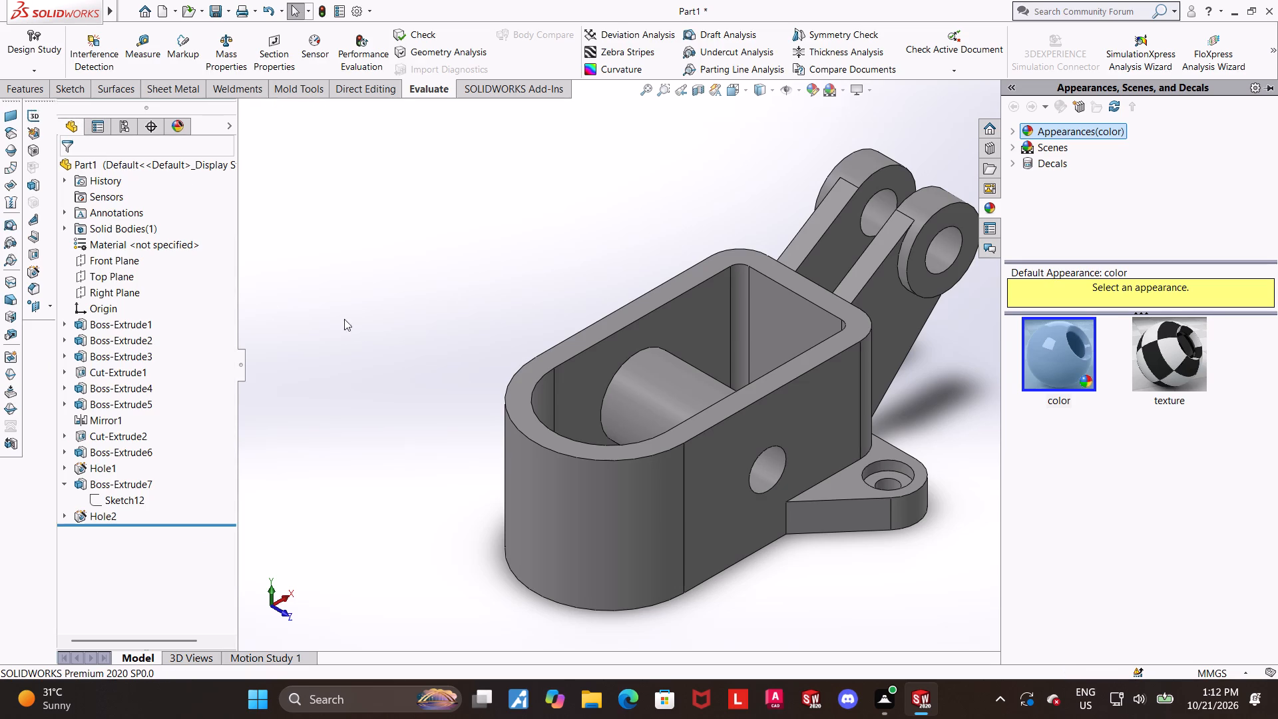
{"action": "left_click", "coordinate": [357, 321]}
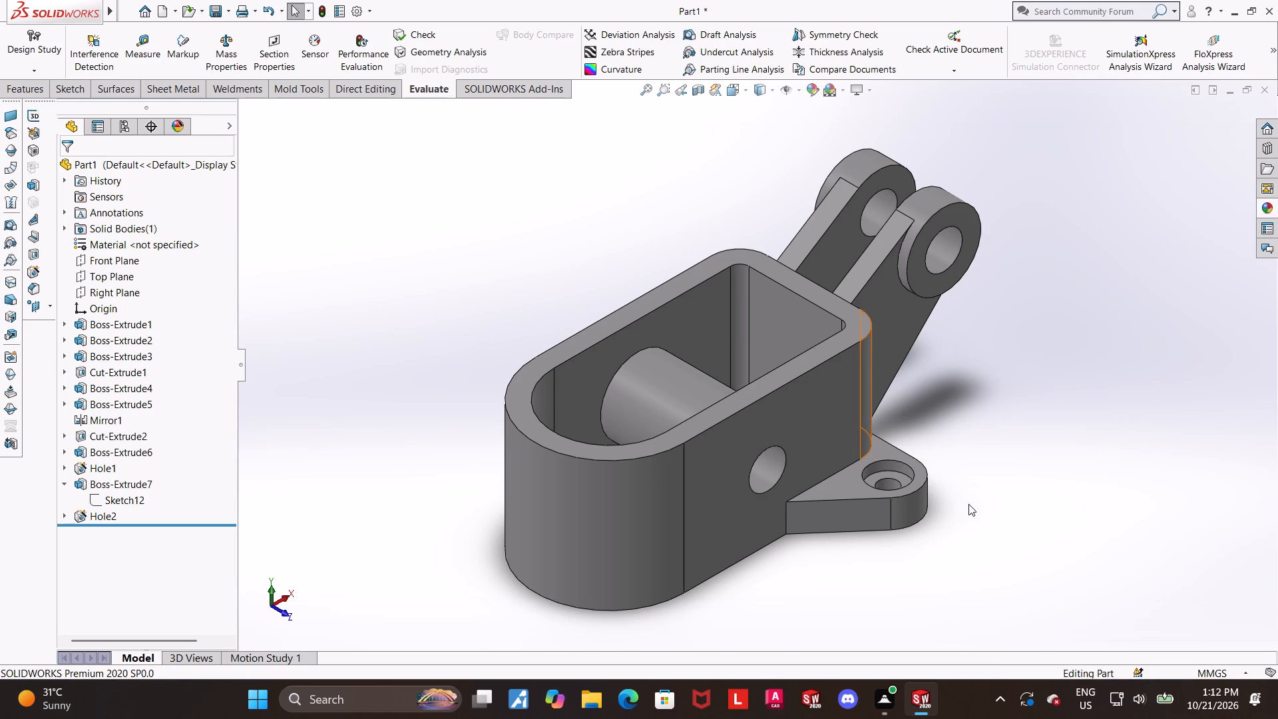
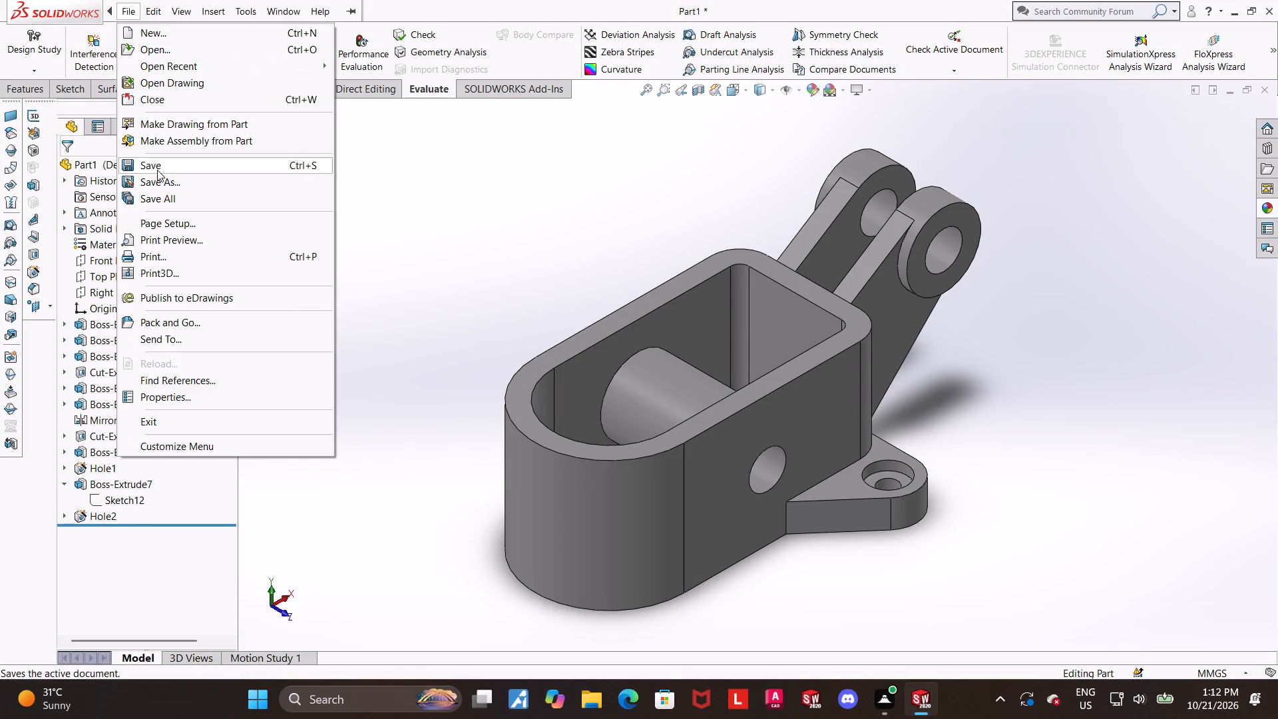
Save the part in the Downloads folder under the file name swivel pocket bracket.
{"action": "left_click", "coordinate": [158, 176]}
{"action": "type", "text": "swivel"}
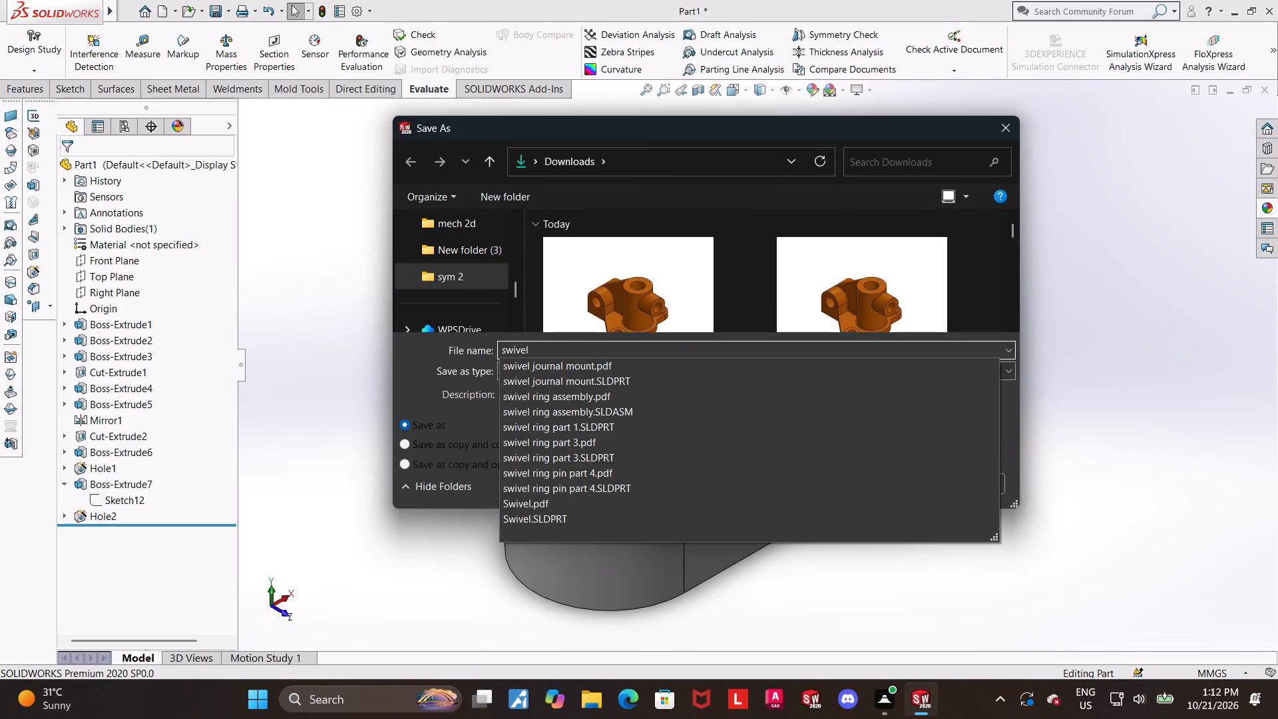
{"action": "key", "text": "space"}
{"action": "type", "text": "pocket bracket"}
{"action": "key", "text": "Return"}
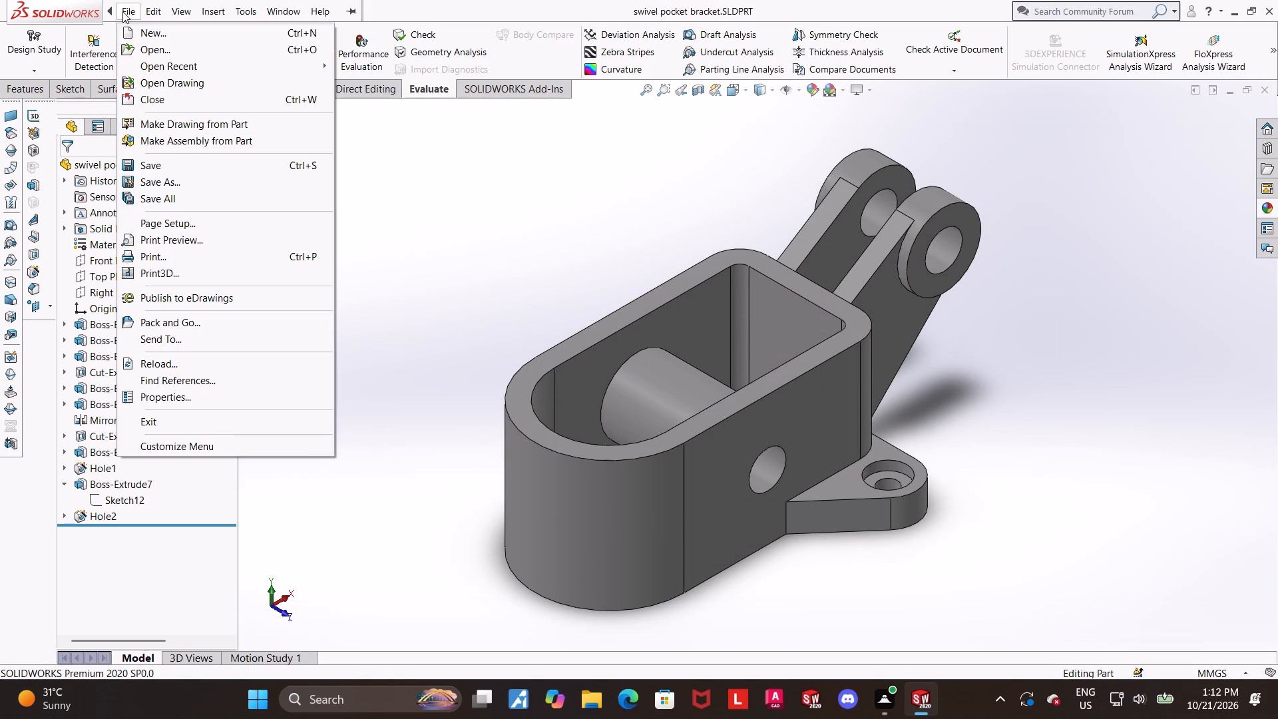
Export the swivel pocket bracket part to another file format, keeping the same name and the Downloads folder.
{"action": "left_click", "coordinate": [170, 184]}
{"action": "left_click", "coordinate": [608, 377]}
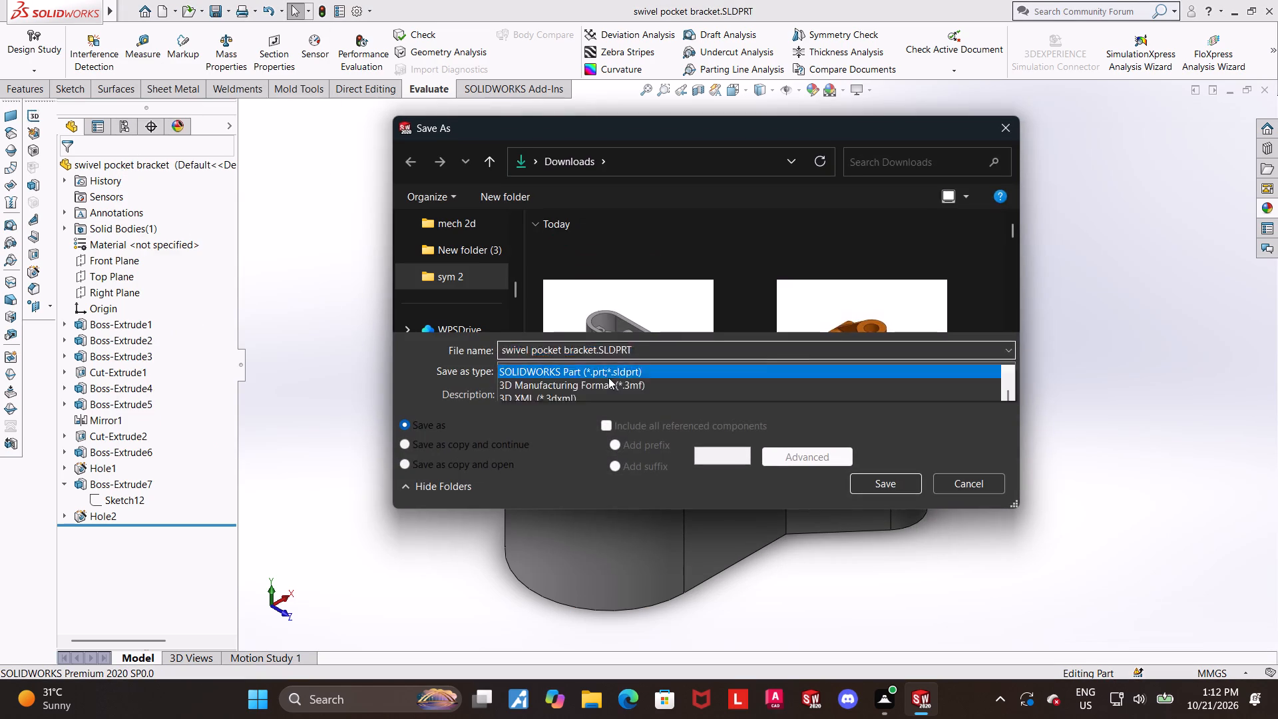
{"action": "left_click", "coordinate": [709, 98]}
{"action": "left_click", "coordinate": [885, 523]}
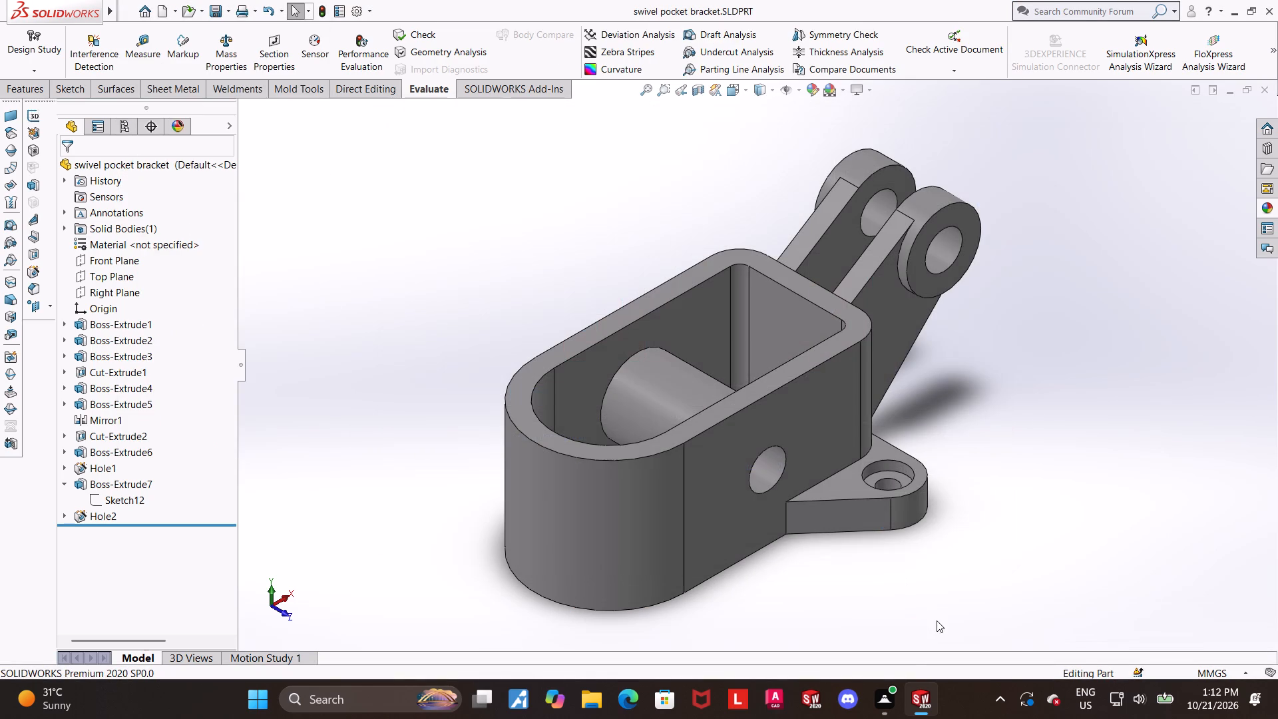